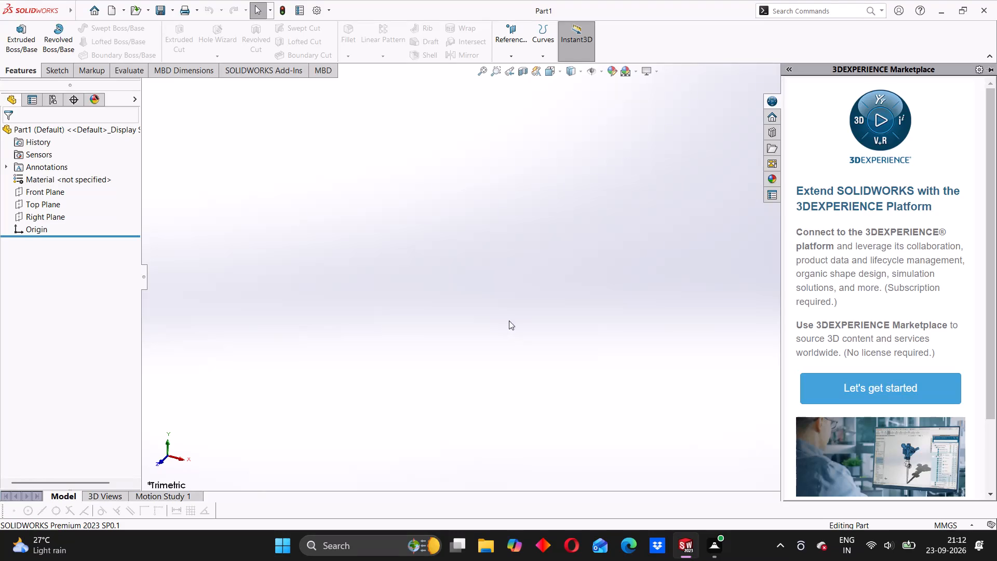
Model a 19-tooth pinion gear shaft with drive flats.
Start a new sketch on the Front Plane.
{"action": "left_click", "coordinate": [45, 194]}
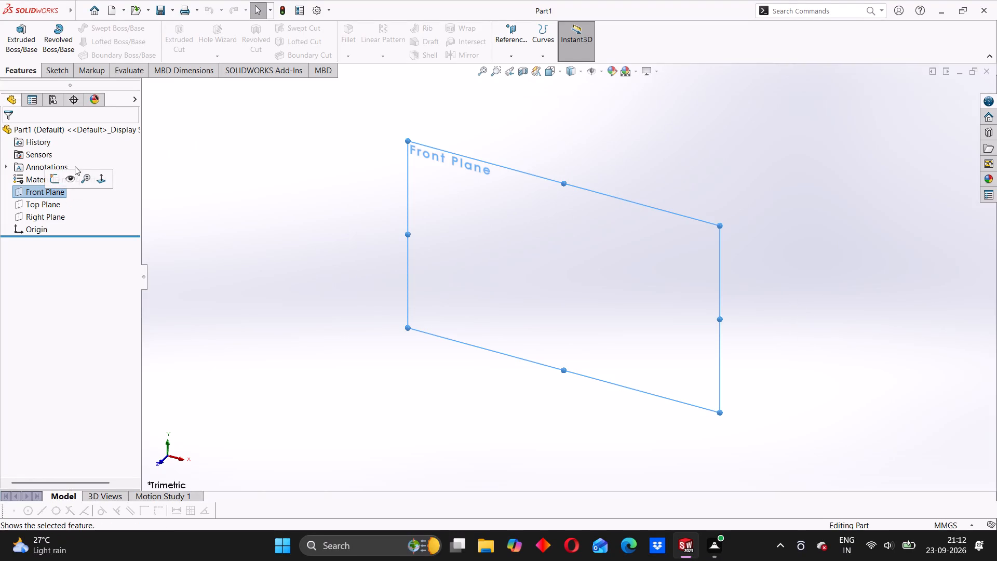
{"action": "left_click", "coordinate": [55, 175]}
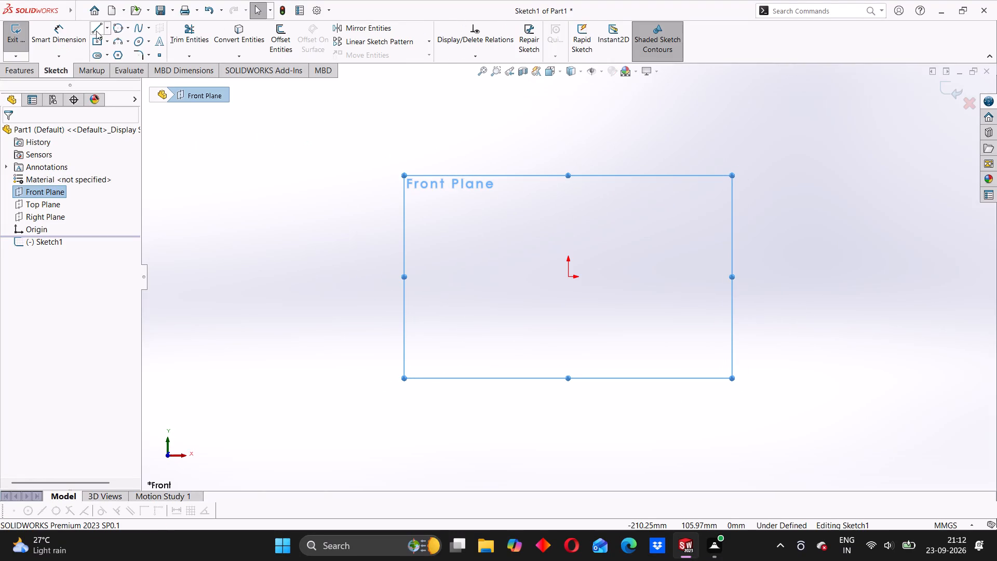
Draw an open stepped line profile above the origin's level, with three risers of about 13–14 mm up to a flat top and three matching drops.
{"action": "left_click", "coordinate": [96, 31]}
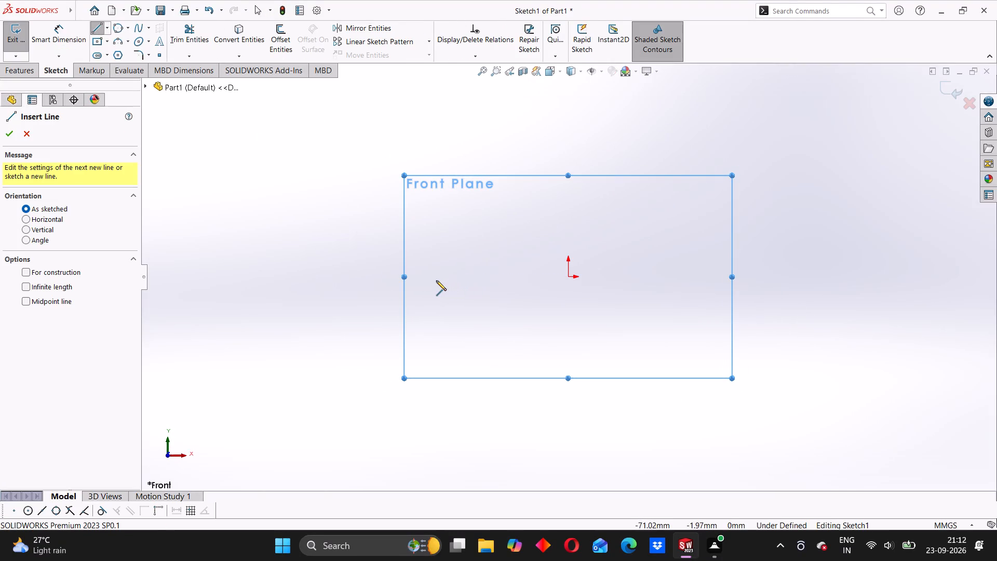
{"action": "left_click", "coordinate": [434, 276]}
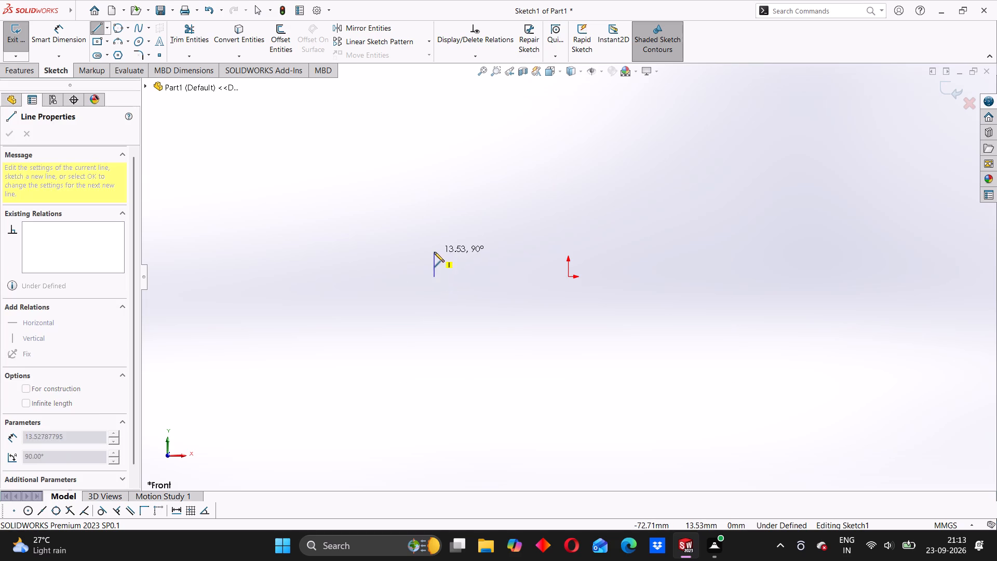
{"action": "left_click", "coordinate": [434, 252]}
{"action": "left_click", "coordinate": [476, 252]}
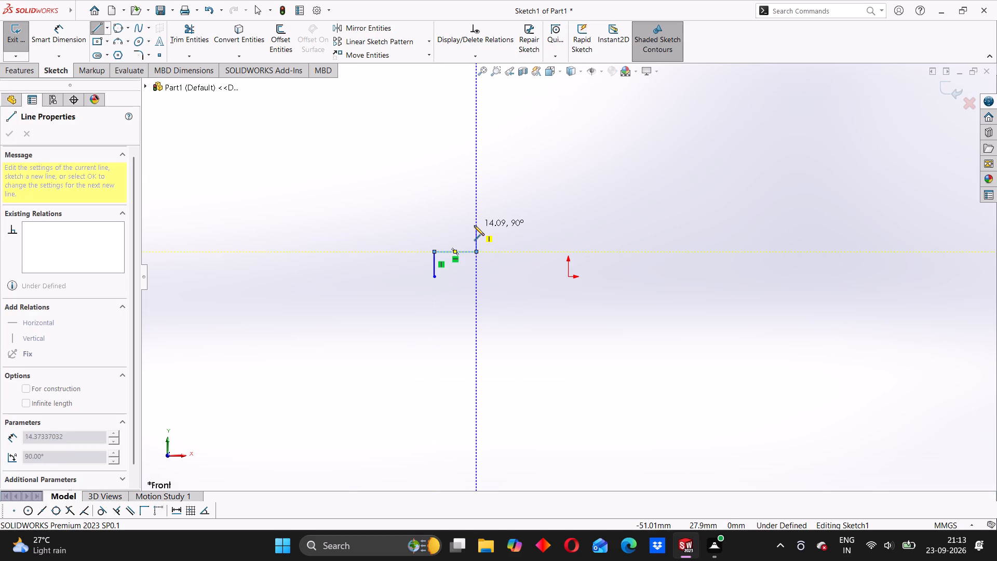
{"action": "left_click", "coordinate": [474, 225]}
{"action": "left_click", "coordinate": [515, 224]}
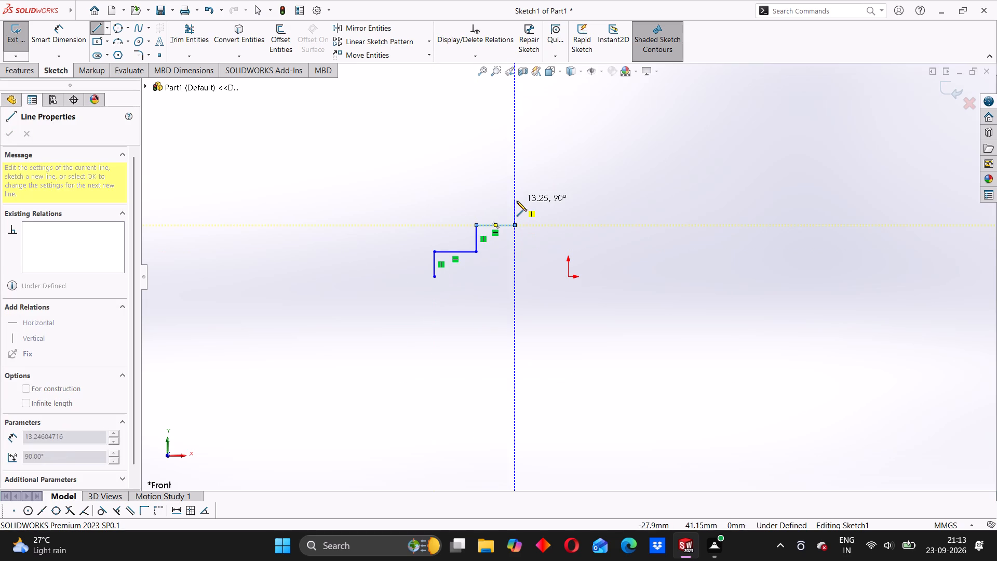
{"action": "left_click", "coordinate": [517, 201]}
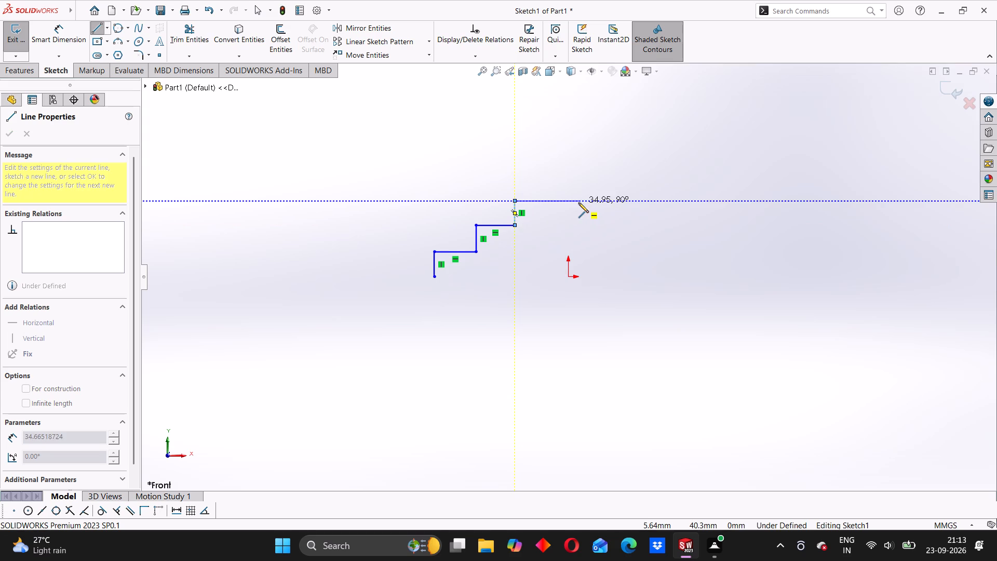
{"action": "left_click", "coordinate": [585, 201]}
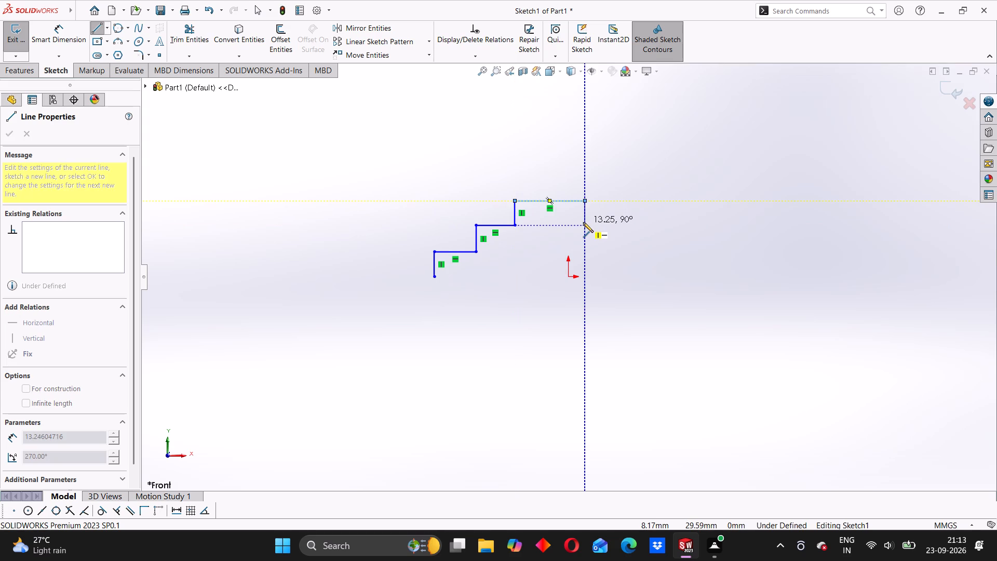
{"action": "left_click", "coordinate": [583, 222]}
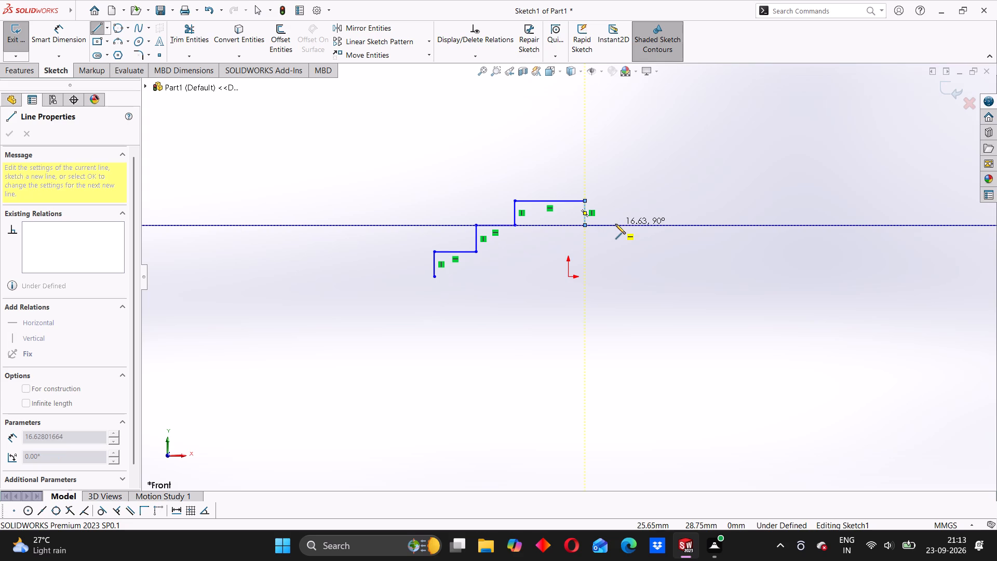
{"action": "left_click", "coordinate": [615, 224]}
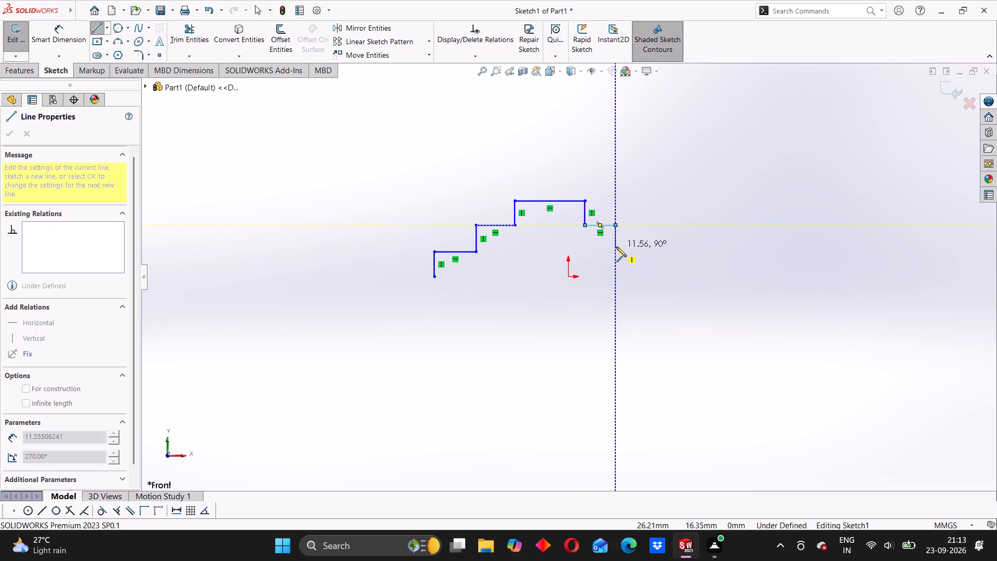
{"action": "left_click", "coordinate": [615, 252]}
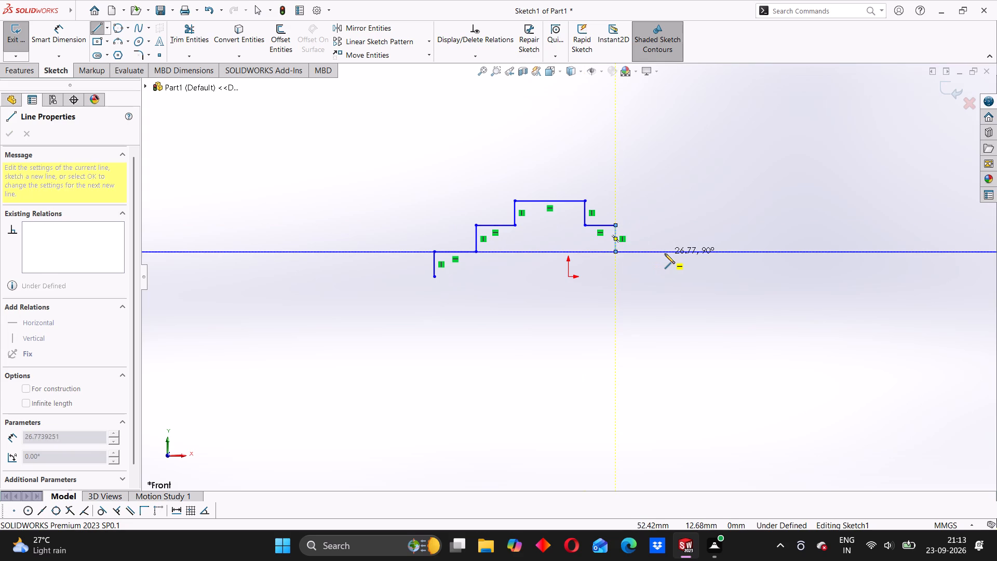
{"action": "left_click", "coordinate": [665, 253]}
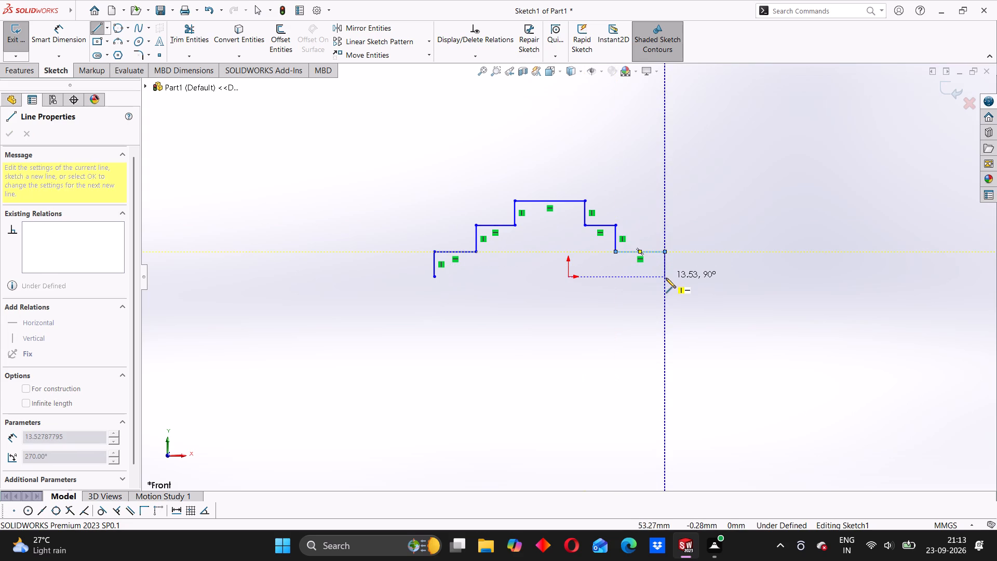
{"action": "left_click", "coordinate": [666, 278]}
{"action": "right_click", "coordinate": [683, 227]}
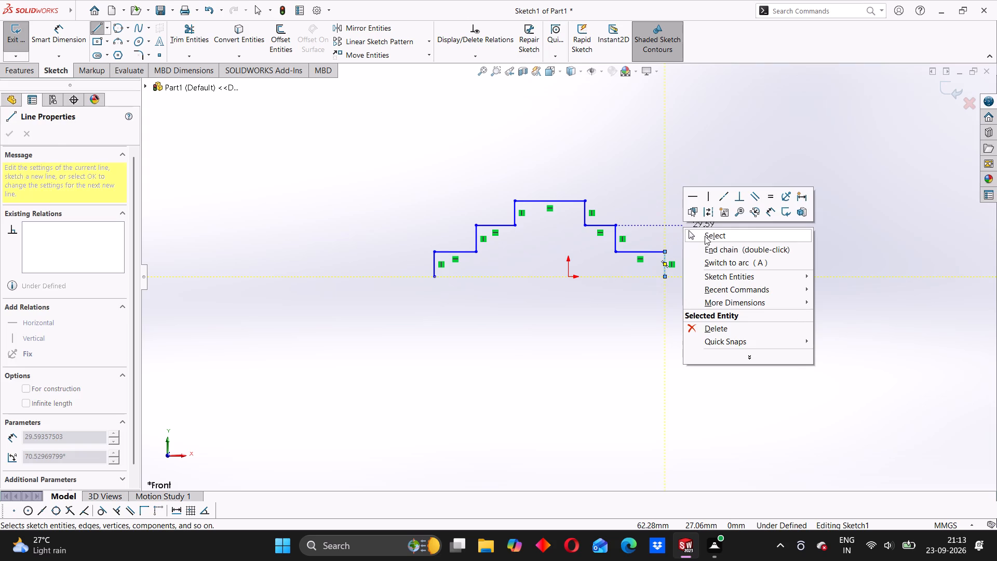
{"action": "left_click", "coordinate": [705, 236]}
Draw a horizontal centerline through the origin along the profile's base, extending past both ends of the profile.
{"action": "left_click", "coordinate": [110, 25]}
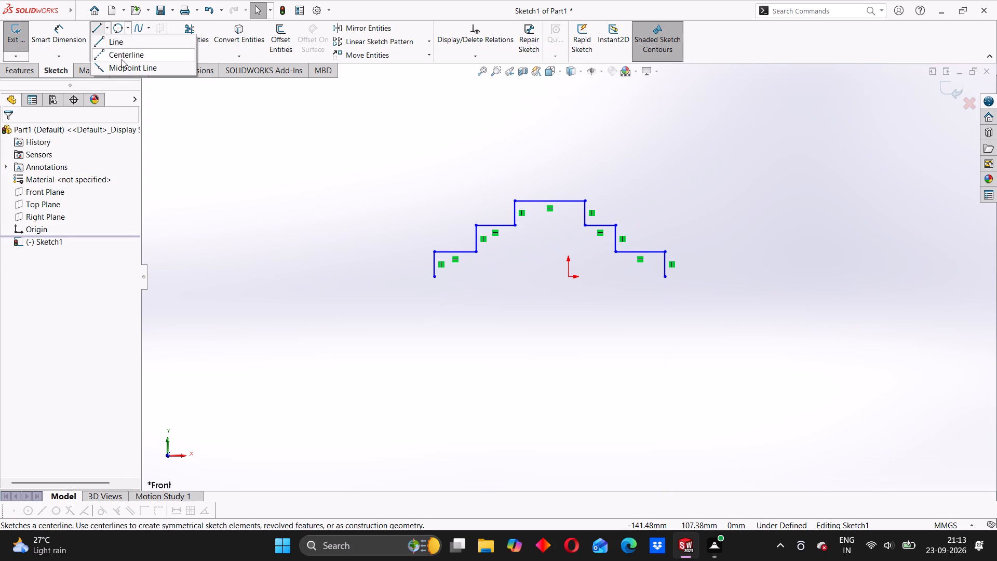
{"action": "left_click", "coordinate": [122, 59]}
{"action": "left_click", "coordinate": [386, 277]}
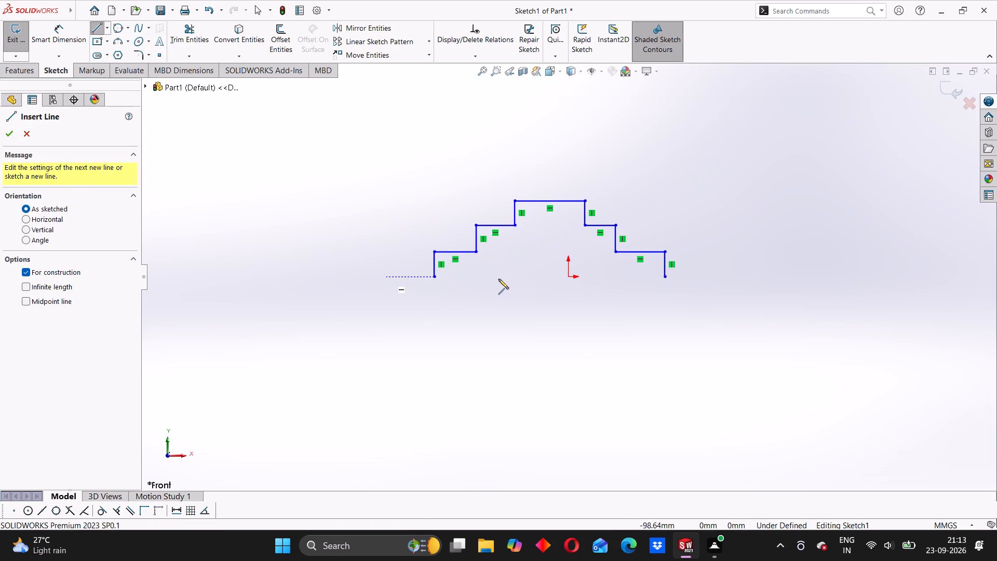
{"action": "left_click", "coordinate": [750, 277]}
{"action": "right_click", "coordinate": [638, 192]}
{"action": "left_click", "coordinate": [665, 197]}
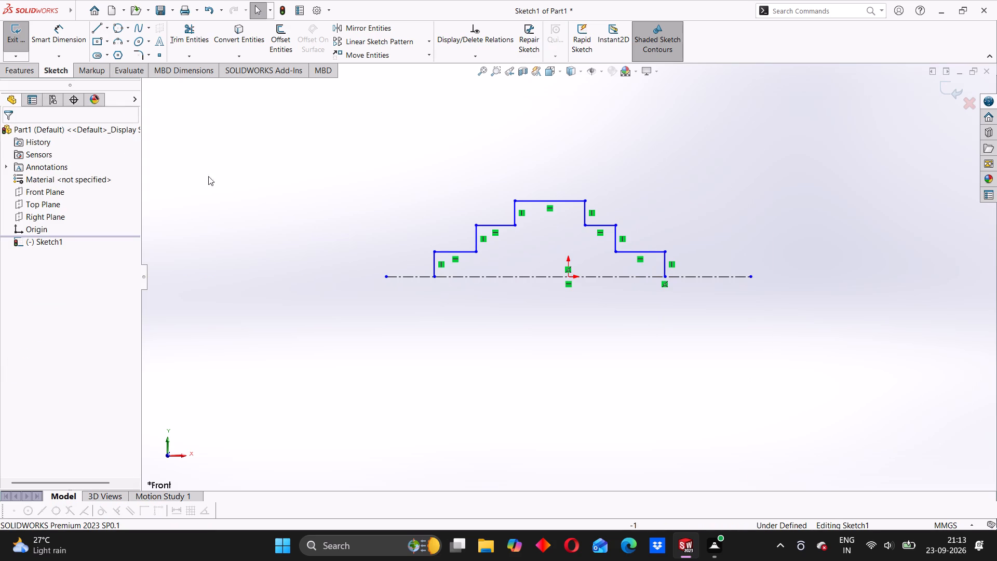
Dimension the outermost vertical lines at both ends of the profile to a height of 7.5 mm each.
{"action": "left_click", "coordinate": [61, 33]}
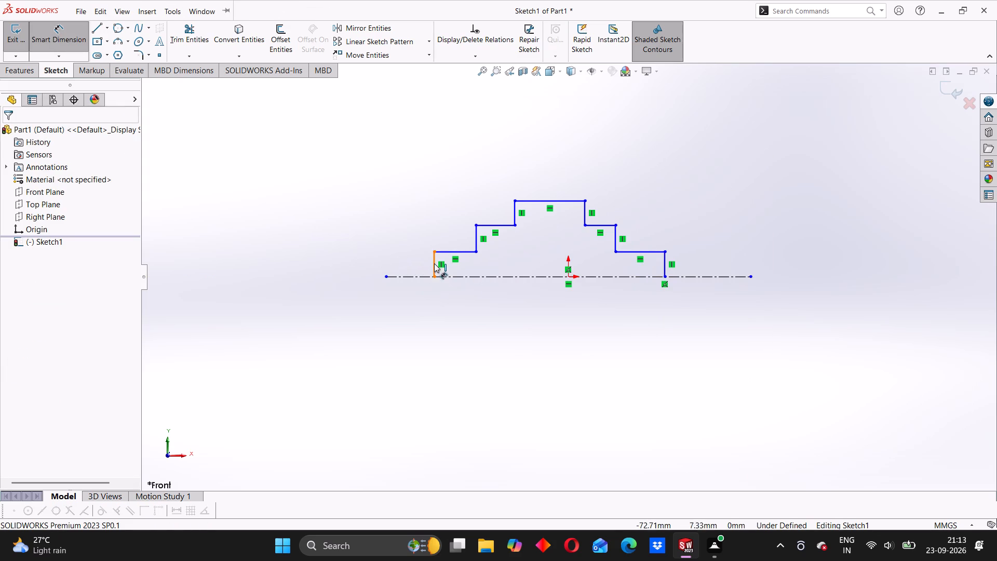
{"action": "left_click", "coordinate": [434, 263]}
{"action": "left_click", "coordinate": [372, 260]}
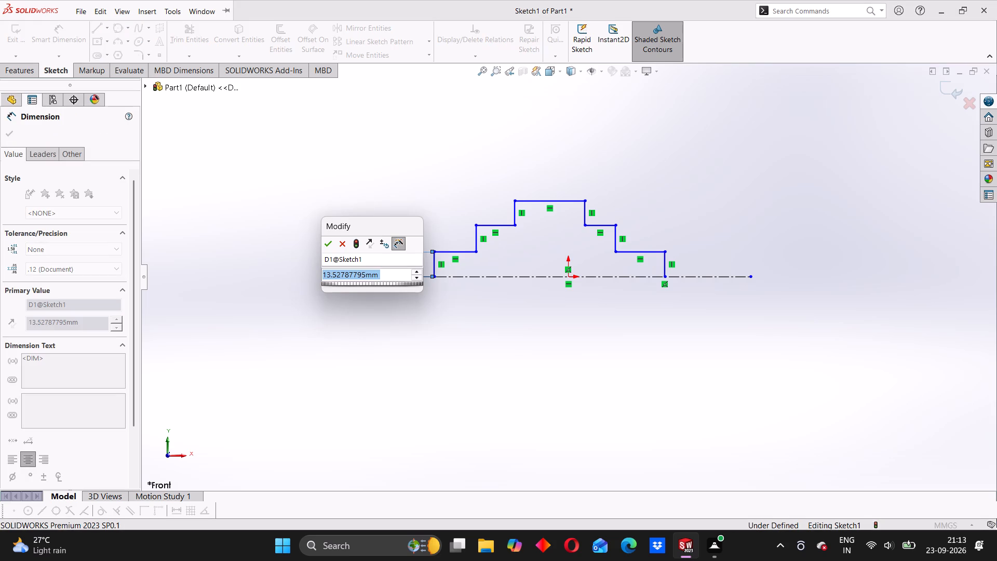
{"action": "type", "text": "7.5"}
{"action": "key", "text": "Return"}
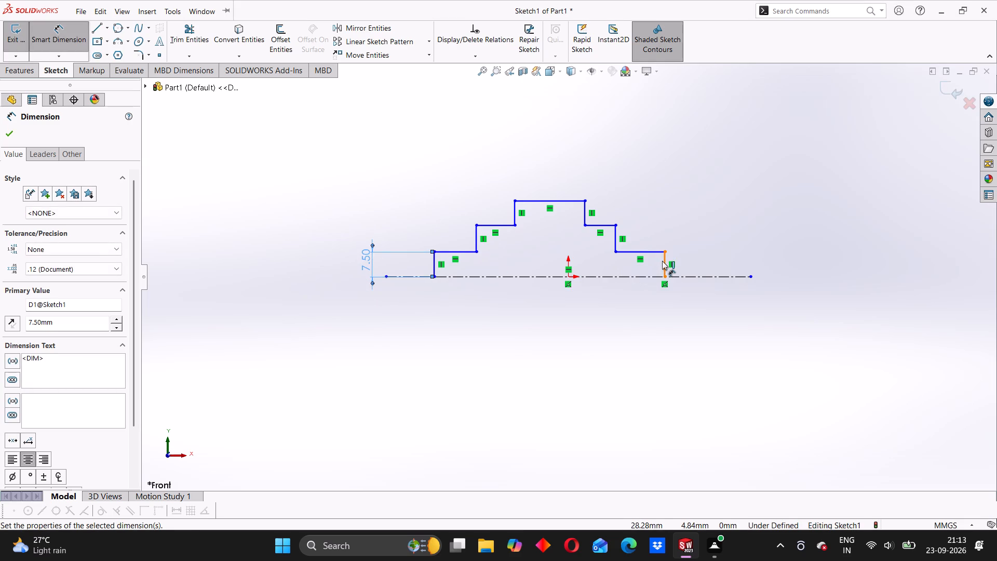
{"action": "left_click_drag", "start_coordinate": [663, 261], "coordinate": [667, 261]}
{"action": "left_click", "coordinate": [708, 258]}
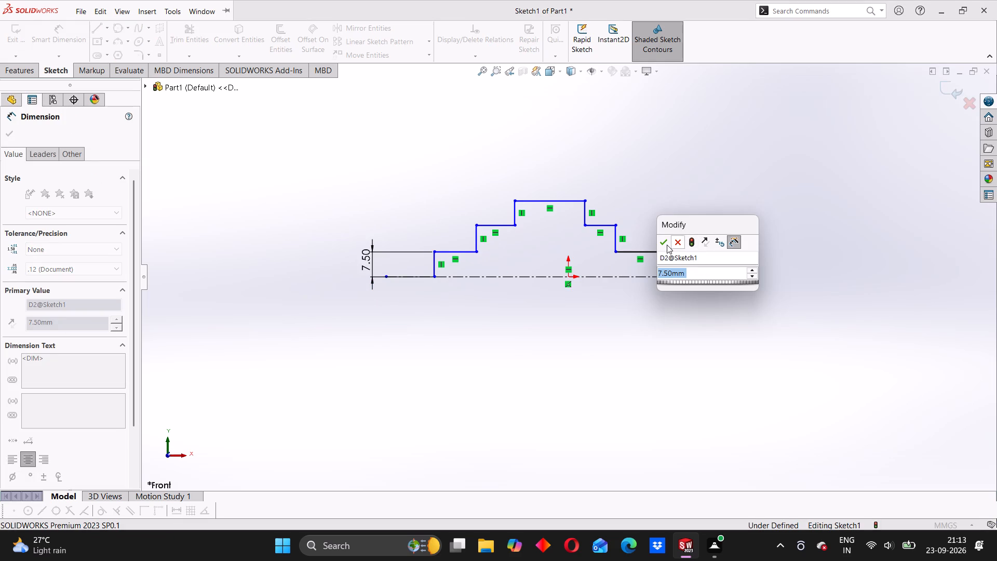
{"action": "left_click", "coordinate": [667, 245]}
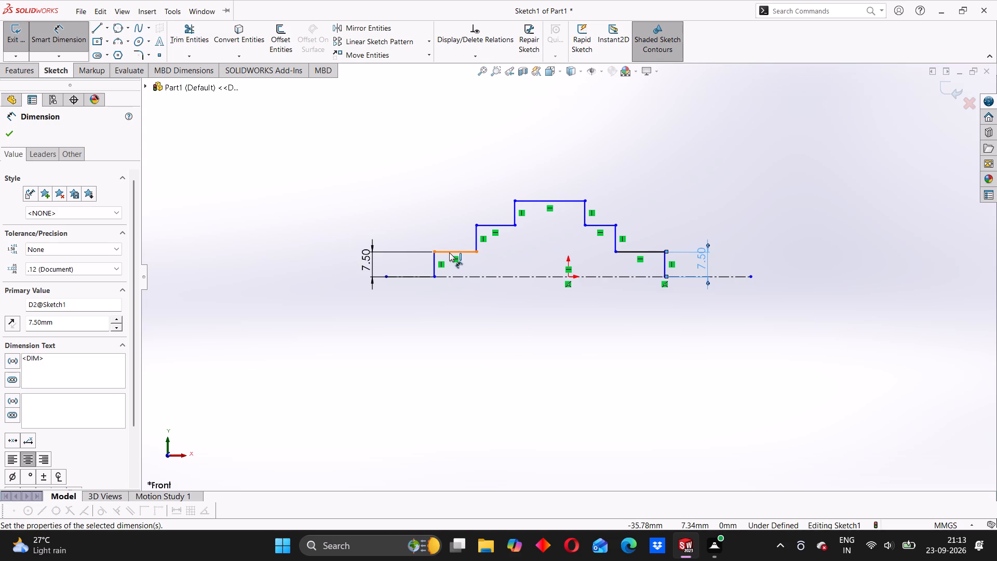
Dimension the lowest horizontal line on the left side of the profile to a length of 13 mm.
{"action": "left_click", "coordinate": [449, 252]}
{"action": "left_click", "coordinate": [447, 235]}
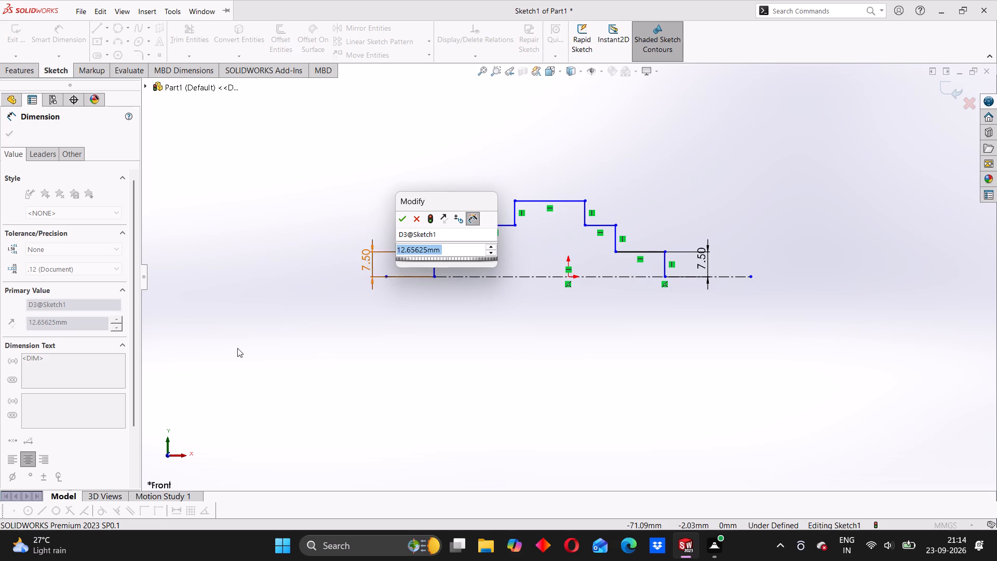
{"action": "type", "text": "13"}
{"action": "key", "text": "Return"}
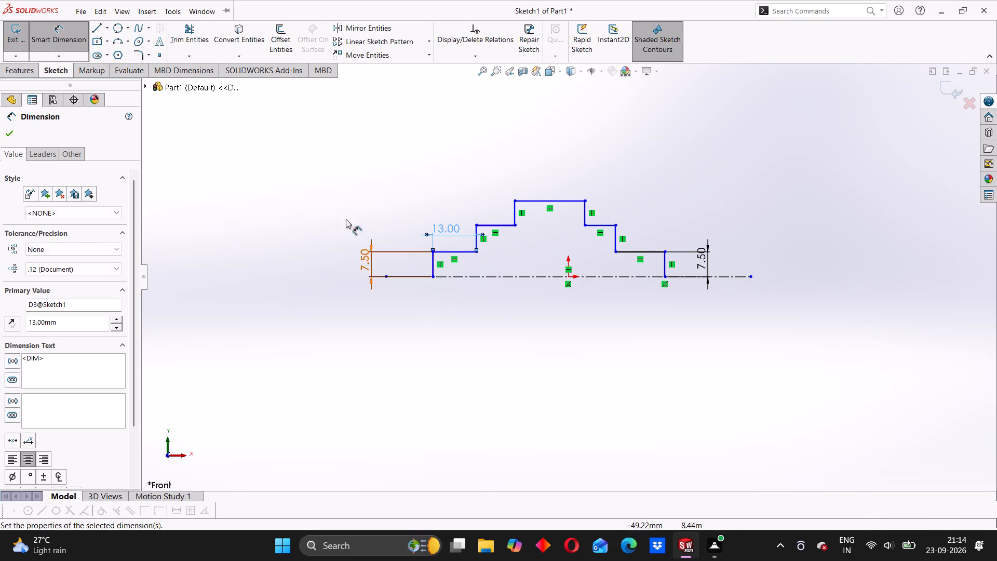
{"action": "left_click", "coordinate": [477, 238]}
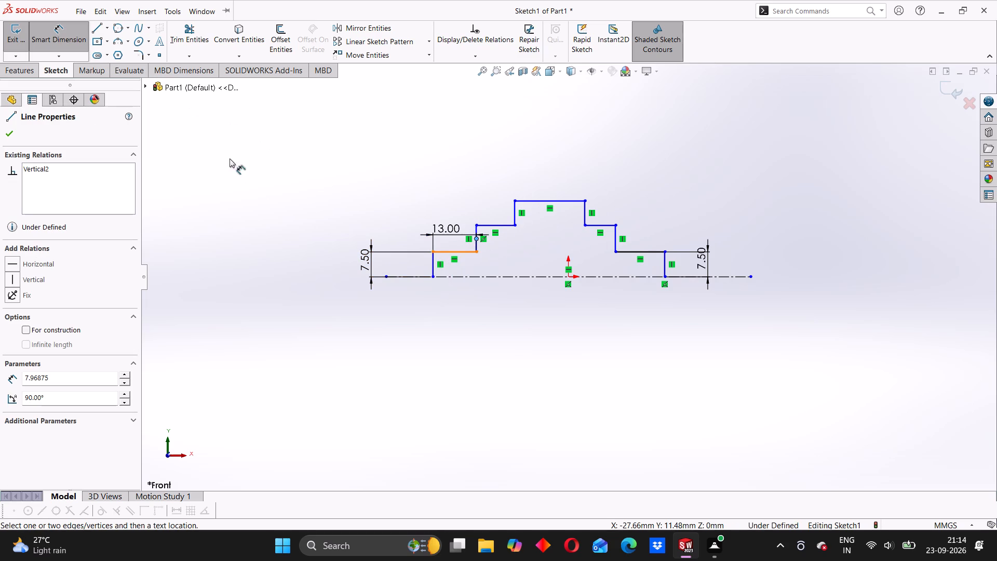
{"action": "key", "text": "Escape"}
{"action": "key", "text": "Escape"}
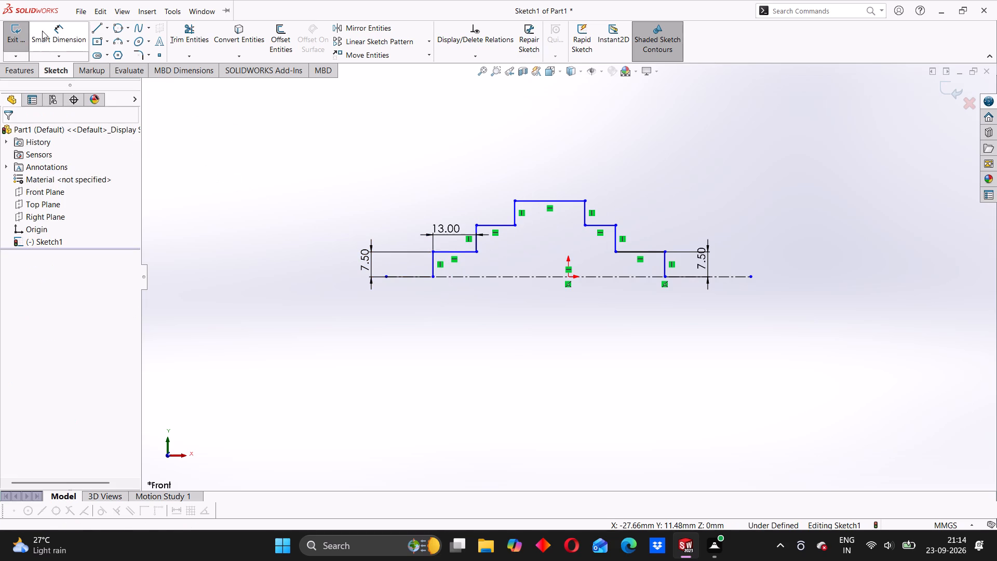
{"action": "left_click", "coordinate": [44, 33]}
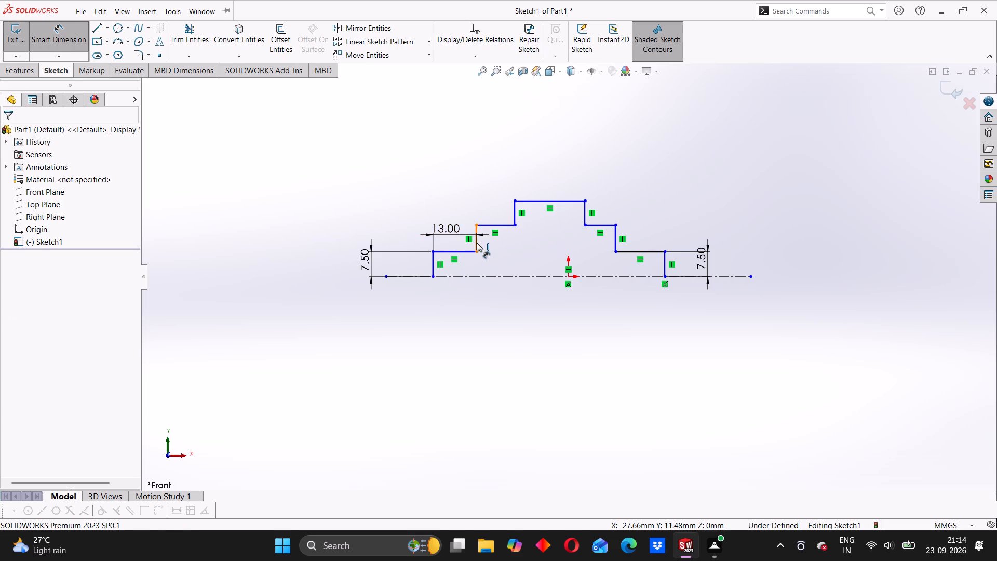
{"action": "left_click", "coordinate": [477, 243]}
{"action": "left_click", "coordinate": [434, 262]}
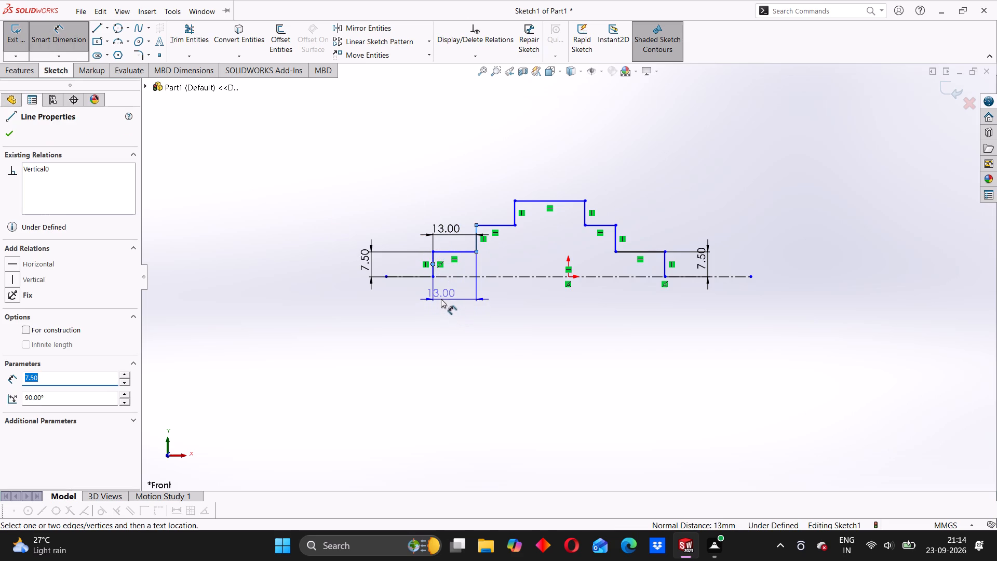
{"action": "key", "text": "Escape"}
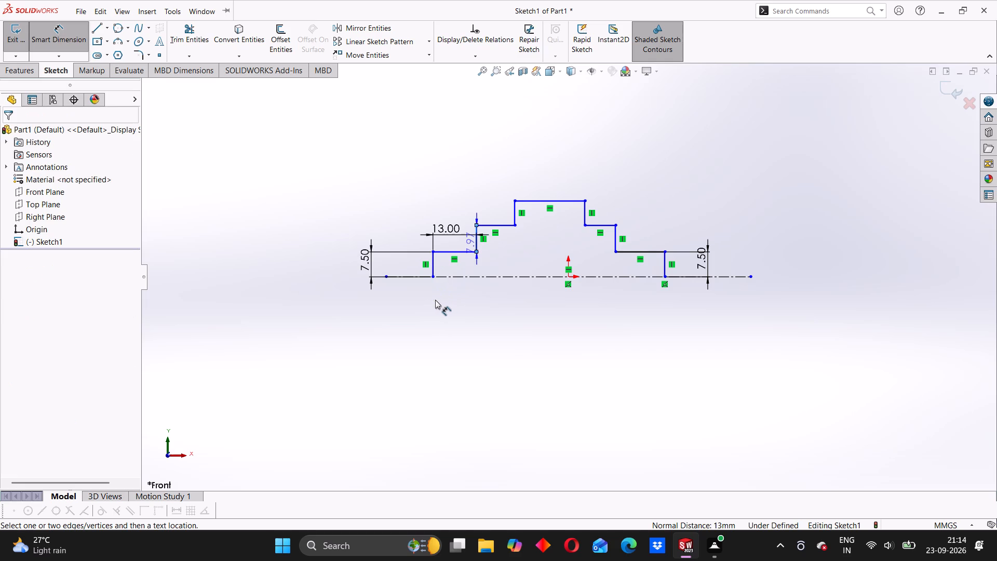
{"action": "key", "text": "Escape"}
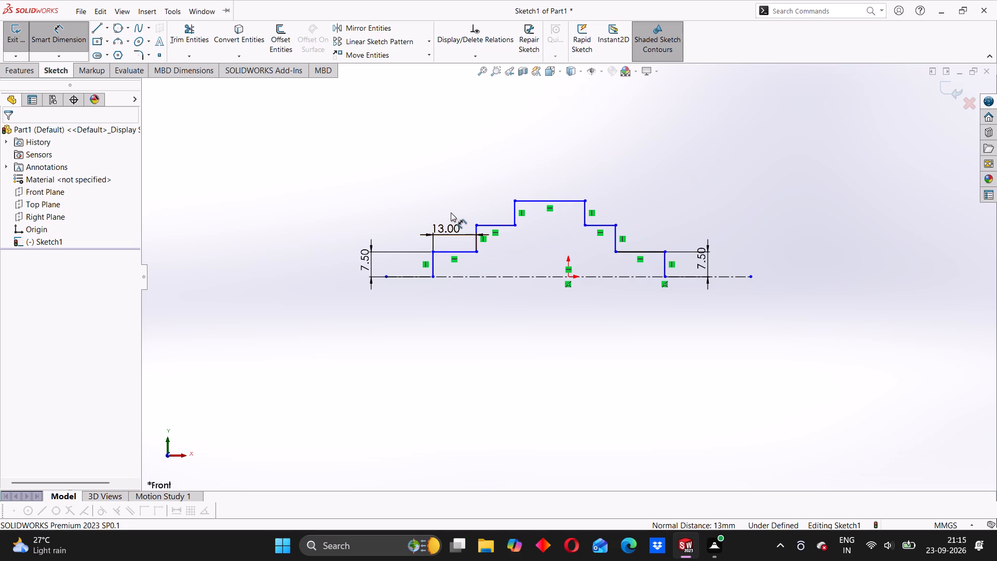
Dimension the vertical distance from the profile's left base point to the top of its second left riser as 11.5 mm.
{"action": "left_click", "coordinate": [476, 224]}
{"action": "left_click", "coordinate": [434, 276]}
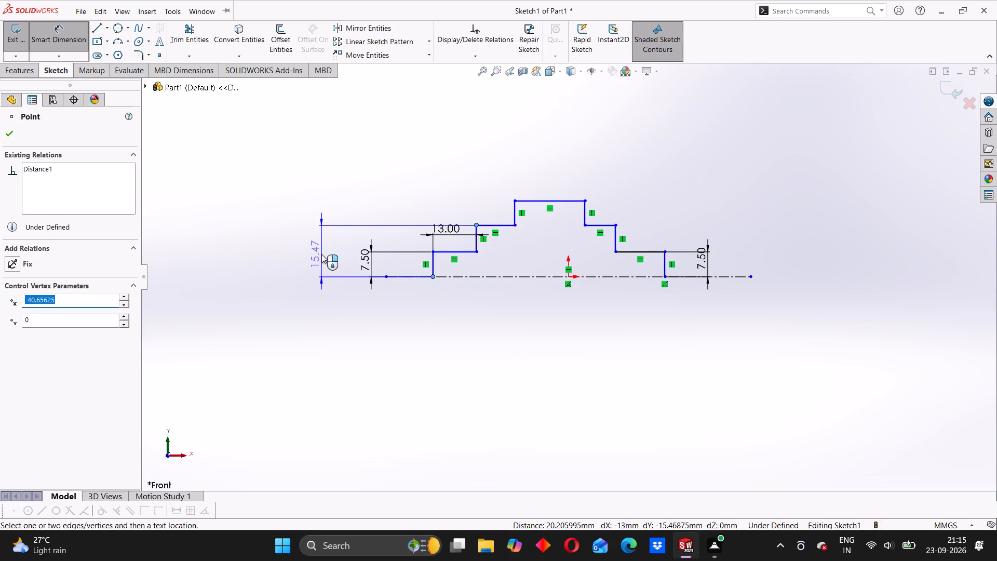
{"action": "left_click", "coordinate": [321, 254]}
{"action": "type", "text": "11.5"}
{"action": "key", "text": "Return"}
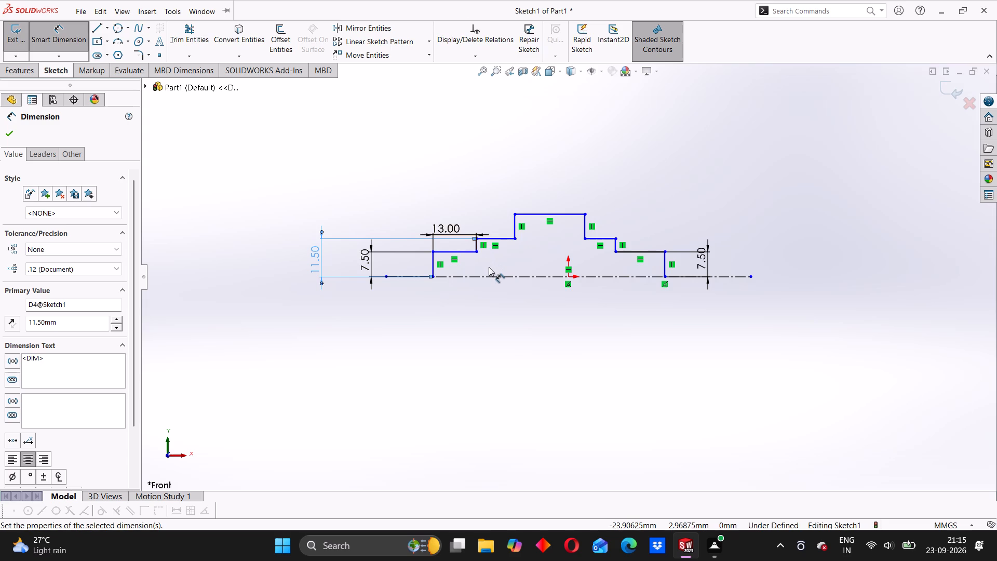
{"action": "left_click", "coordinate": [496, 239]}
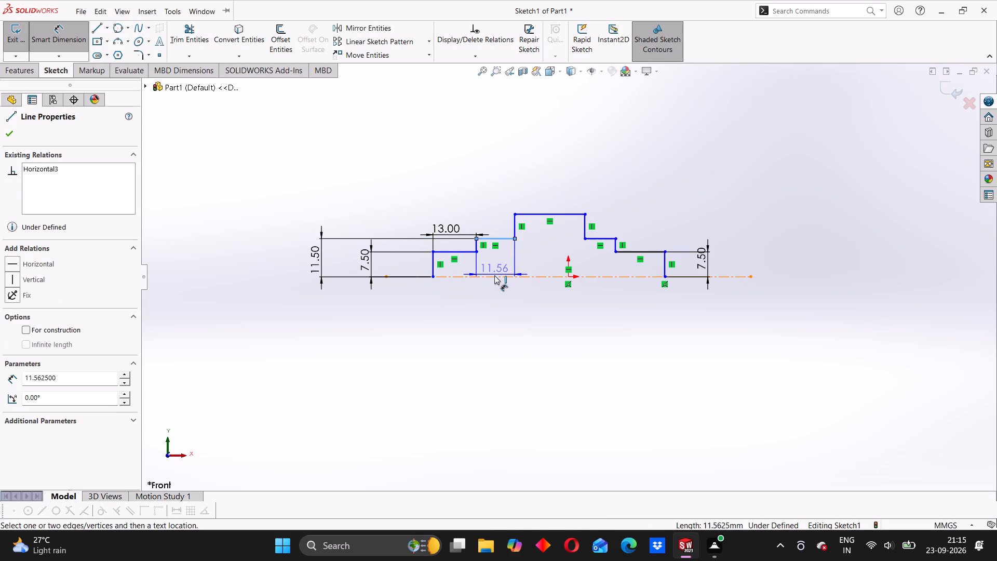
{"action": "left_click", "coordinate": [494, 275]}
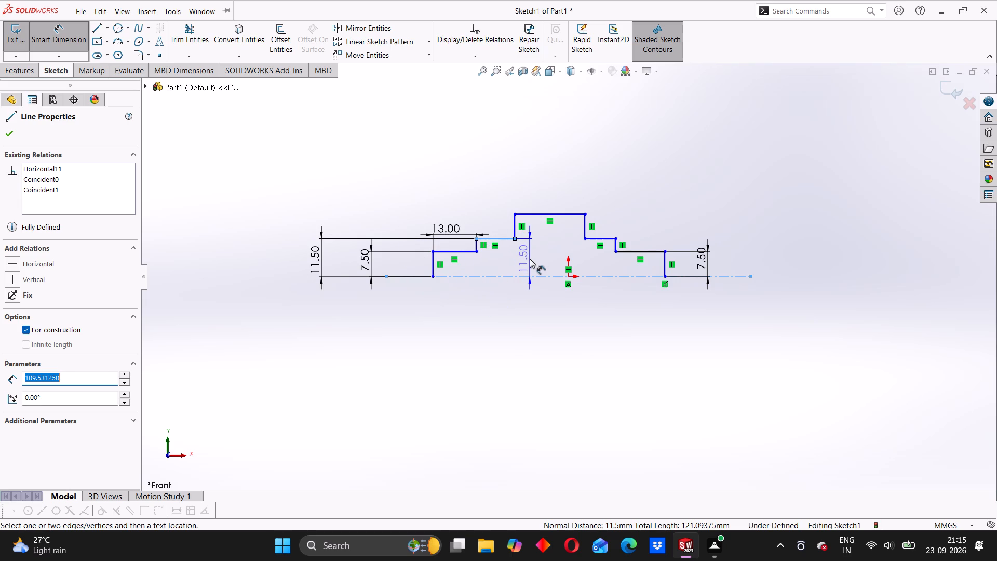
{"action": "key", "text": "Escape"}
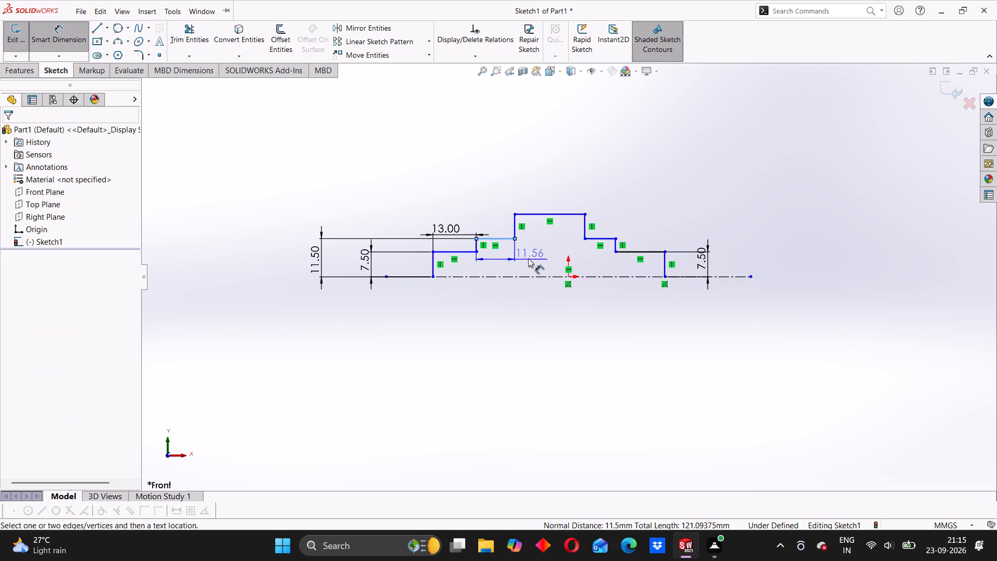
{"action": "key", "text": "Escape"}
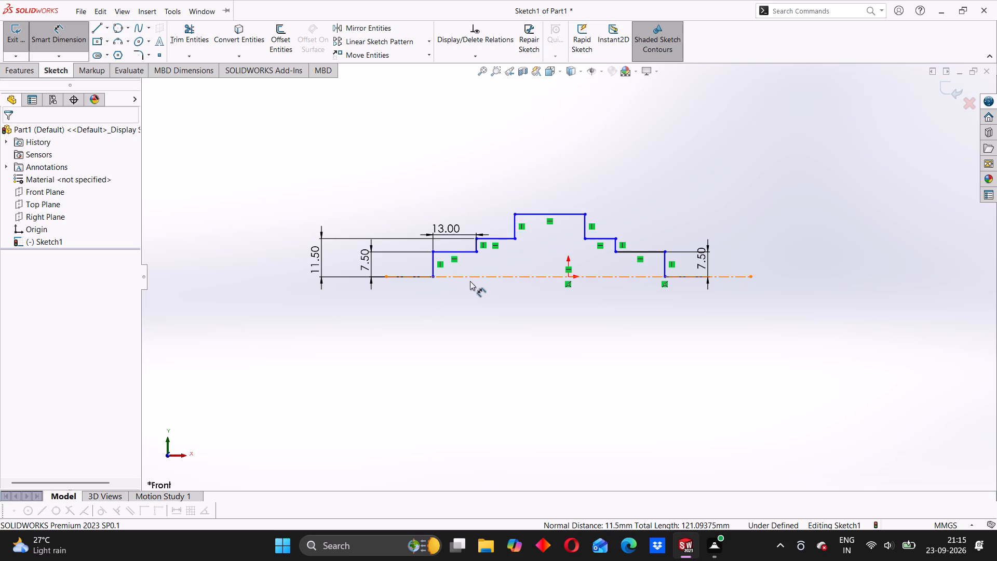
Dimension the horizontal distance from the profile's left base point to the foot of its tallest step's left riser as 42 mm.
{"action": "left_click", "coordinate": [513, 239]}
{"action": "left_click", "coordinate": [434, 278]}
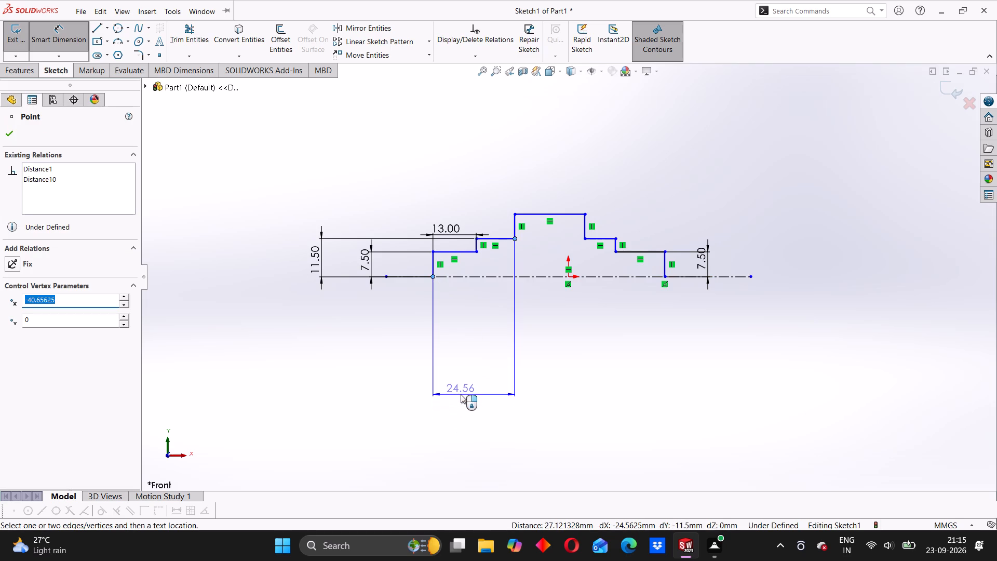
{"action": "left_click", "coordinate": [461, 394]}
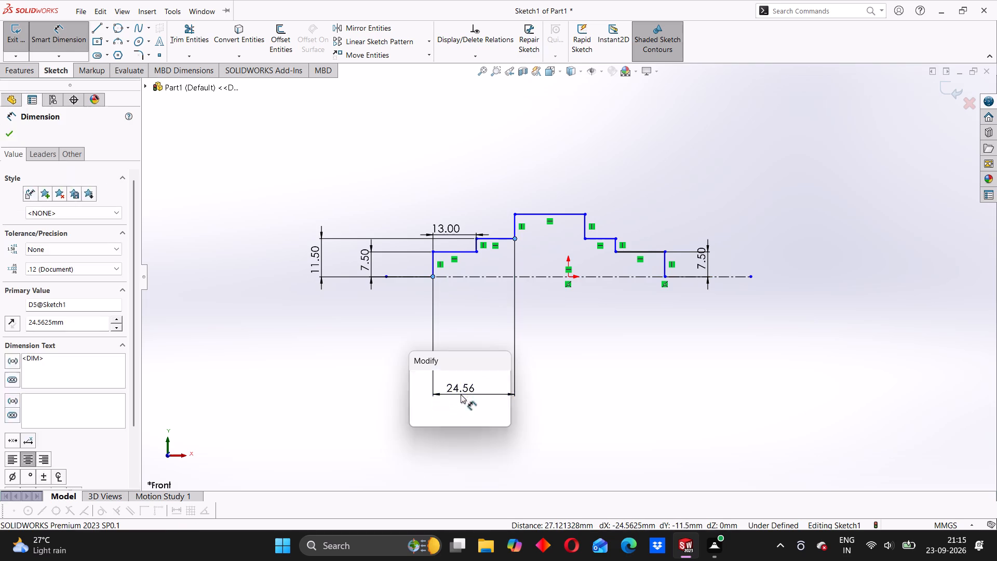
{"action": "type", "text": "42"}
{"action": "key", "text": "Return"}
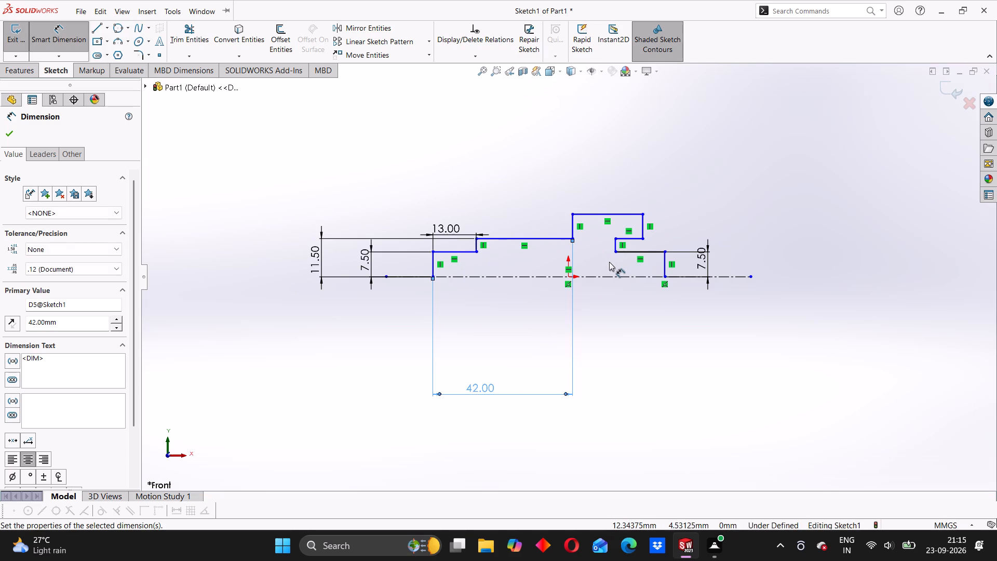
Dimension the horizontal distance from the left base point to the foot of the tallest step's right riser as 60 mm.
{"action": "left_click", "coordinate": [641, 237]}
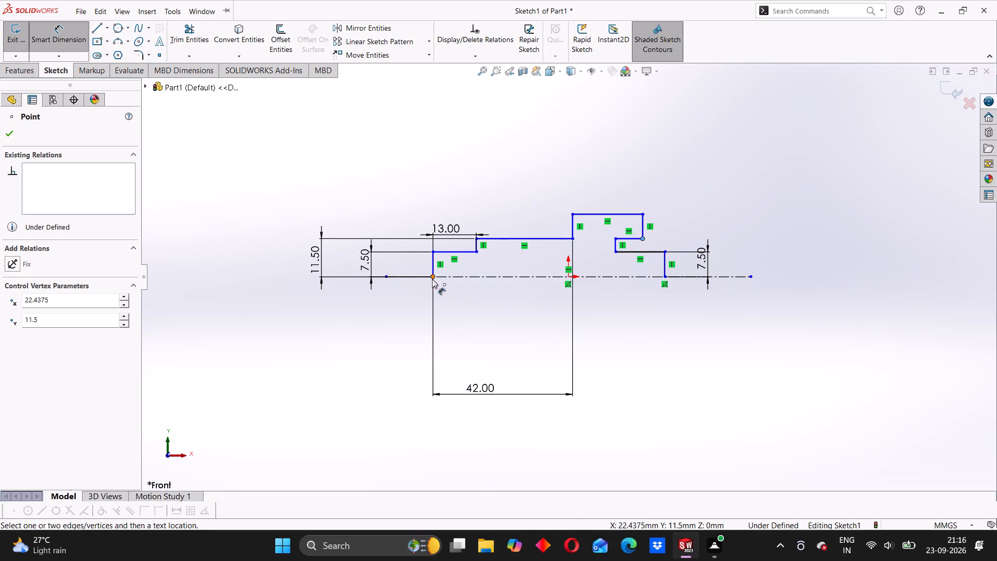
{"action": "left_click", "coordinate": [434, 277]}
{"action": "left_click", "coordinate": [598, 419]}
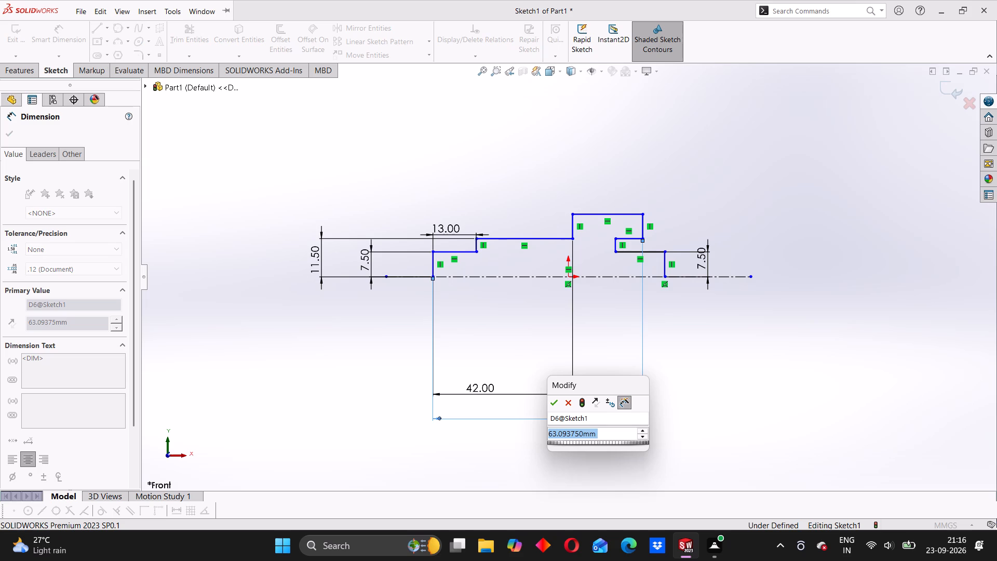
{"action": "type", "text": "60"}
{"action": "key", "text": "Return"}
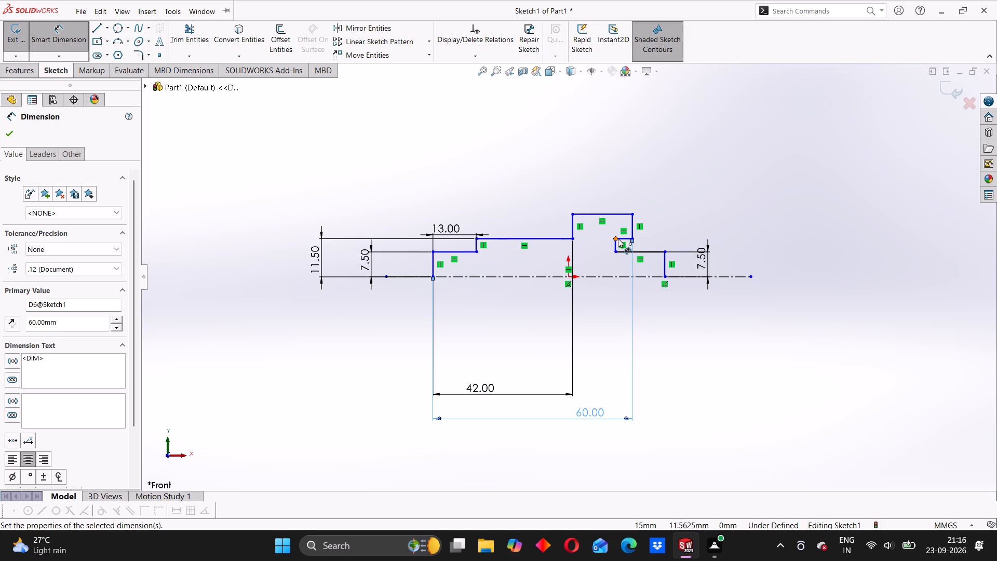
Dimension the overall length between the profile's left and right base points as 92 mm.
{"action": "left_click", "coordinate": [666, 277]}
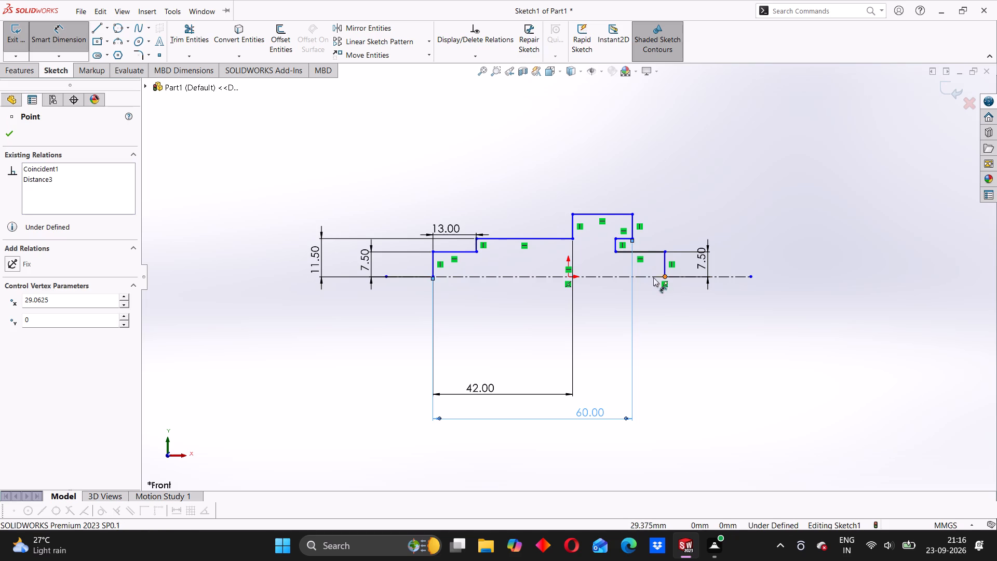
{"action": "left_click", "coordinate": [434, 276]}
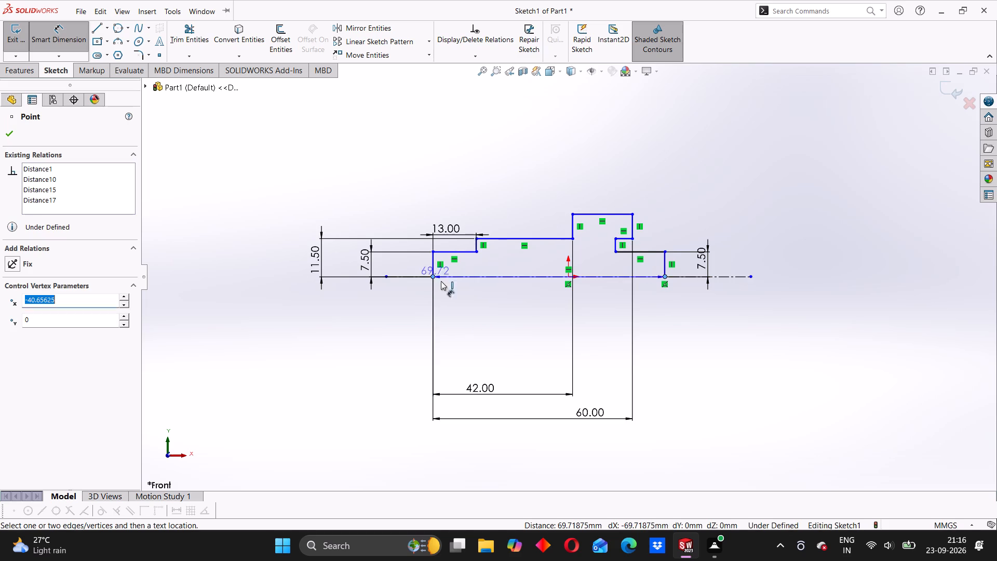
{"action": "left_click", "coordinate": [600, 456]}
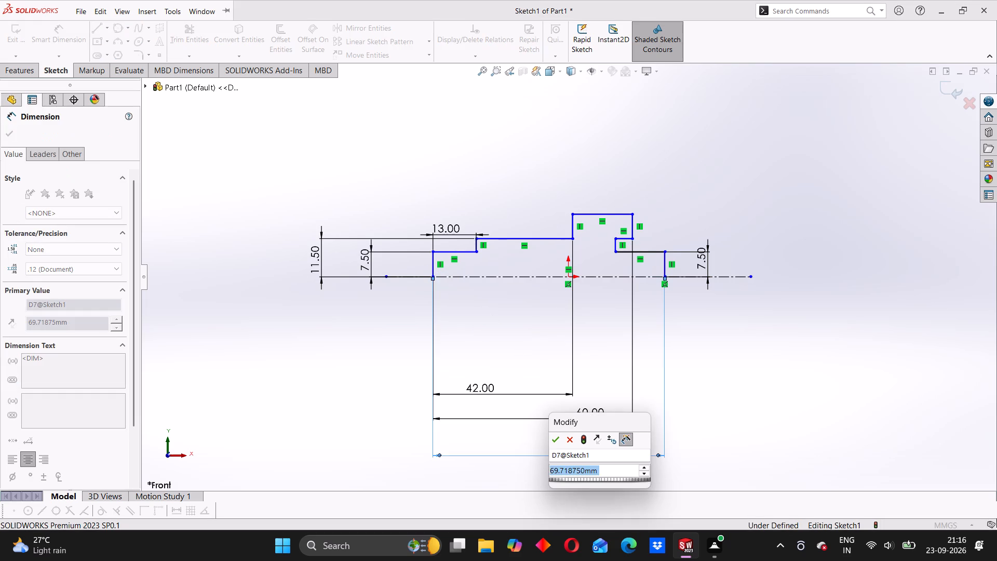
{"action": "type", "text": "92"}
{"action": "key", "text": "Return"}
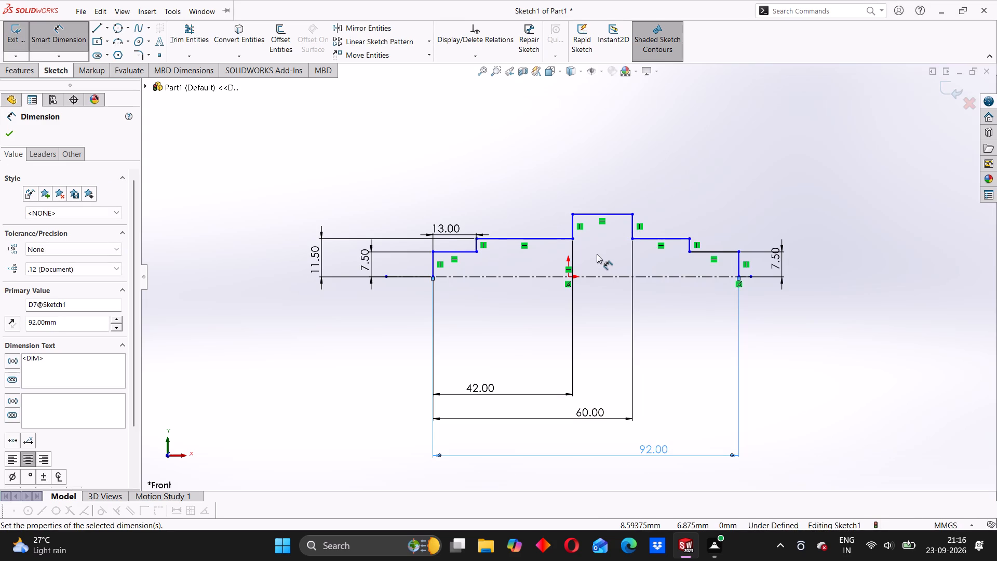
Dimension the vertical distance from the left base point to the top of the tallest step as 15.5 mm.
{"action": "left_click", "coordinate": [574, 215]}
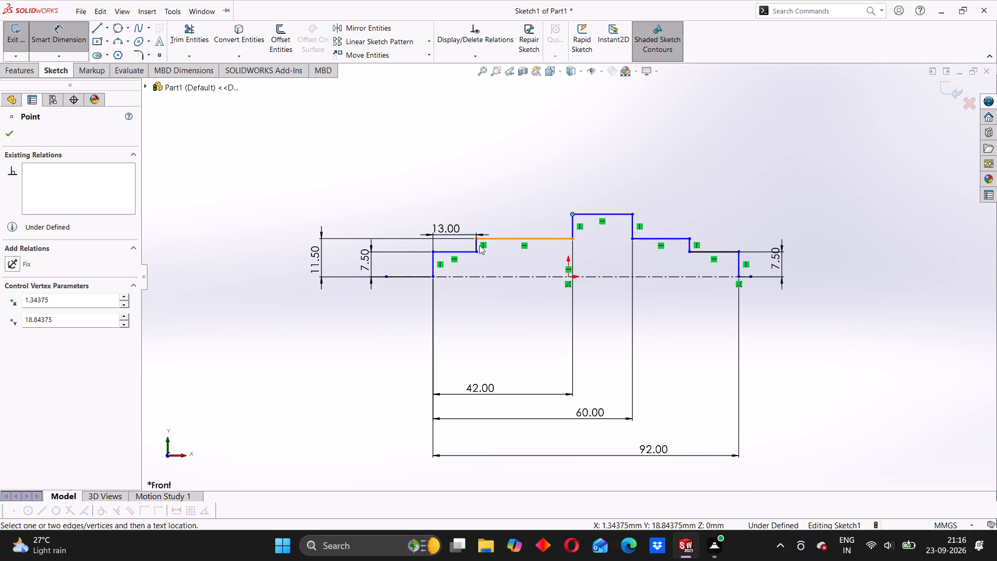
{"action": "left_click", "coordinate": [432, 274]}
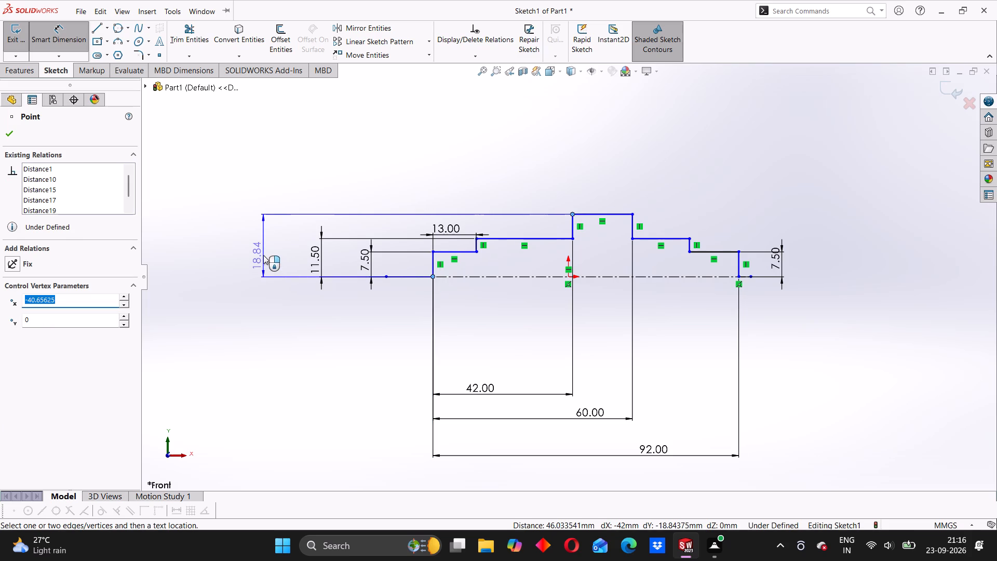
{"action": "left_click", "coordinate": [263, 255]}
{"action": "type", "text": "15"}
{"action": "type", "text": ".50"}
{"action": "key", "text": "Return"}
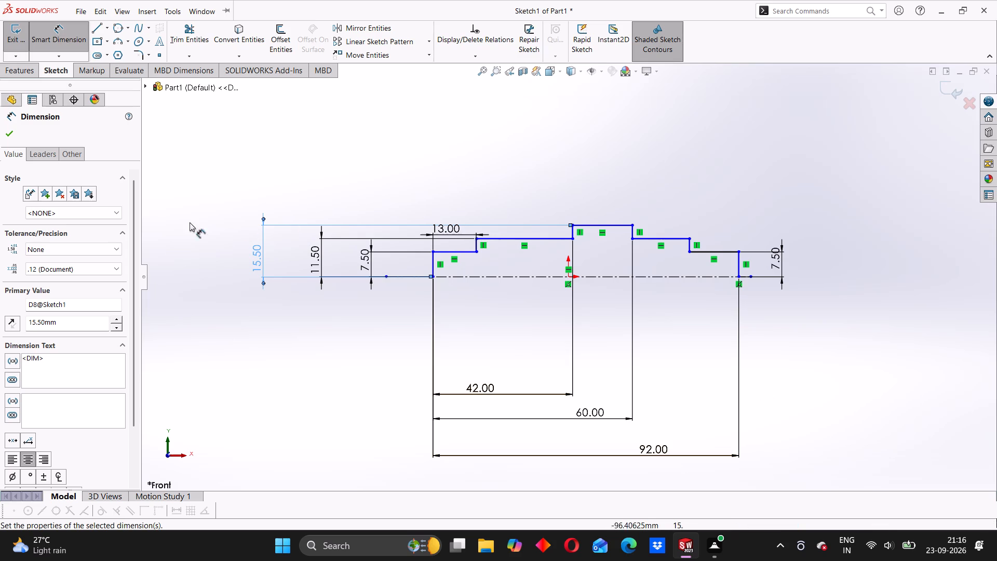
Delete the entire stepped profile with its centerline and dimensions from the sketch.
{"action": "left_click_drag", "start_coordinate": [214, 137], "coordinate": [717, 168]}
{"action": "left_click_drag", "start_coordinate": [412, 155], "coordinate": [410, 155]}
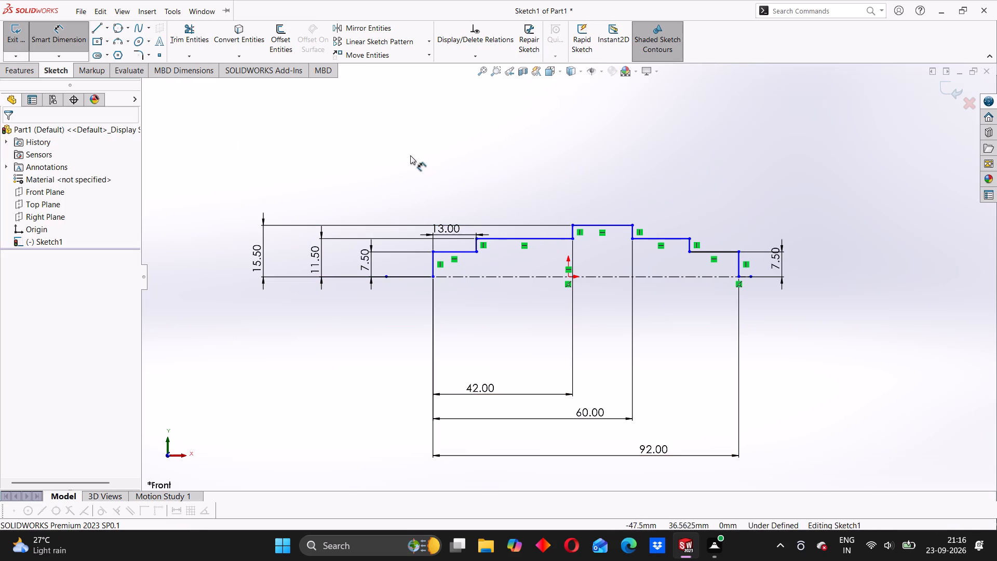
{"action": "left_click_drag", "start_coordinate": [410, 155], "coordinate": [167, 164]}
{"action": "left_click_drag", "start_coordinate": [232, 169], "coordinate": [622, 194]}
{"action": "key", "text": "Escape"}
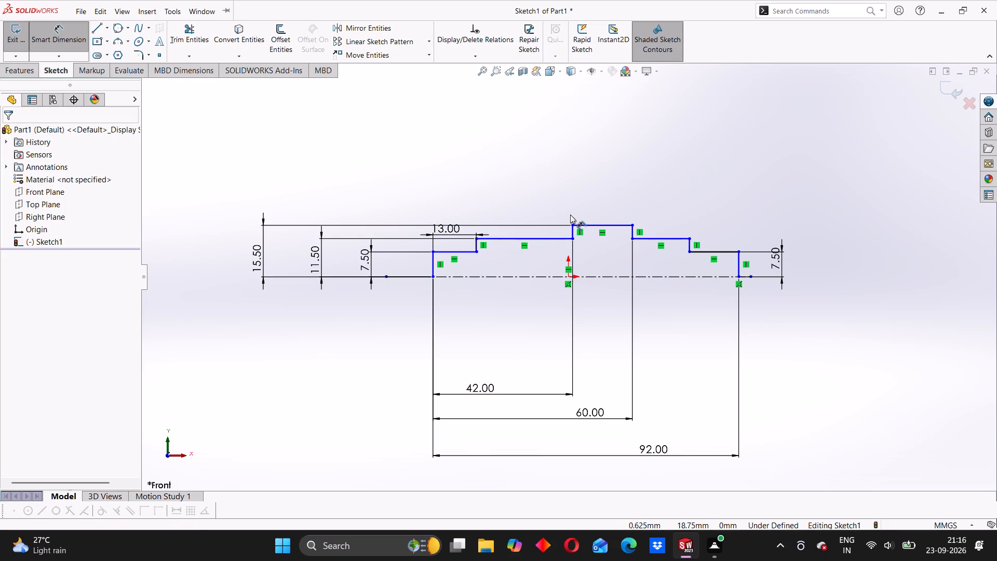
{"action": "key", "text": "Escape"}
{"action": "left_click_drag", "start_coordinate": [246, 167], "coordinate": [869, 437]}
{"action": "key", "text": "Delete"}
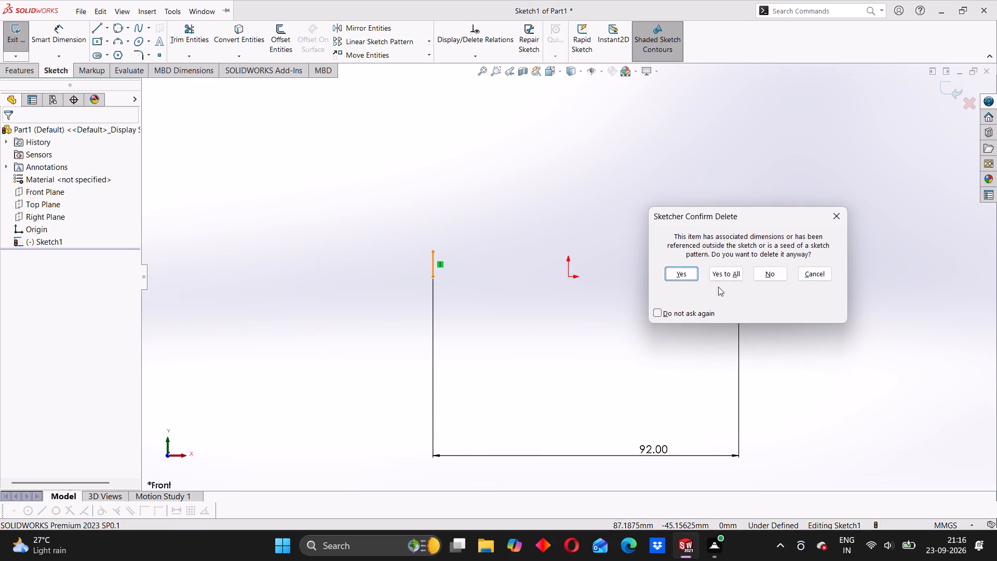
{"action": "left_click", "coordinate": [720, 268]}
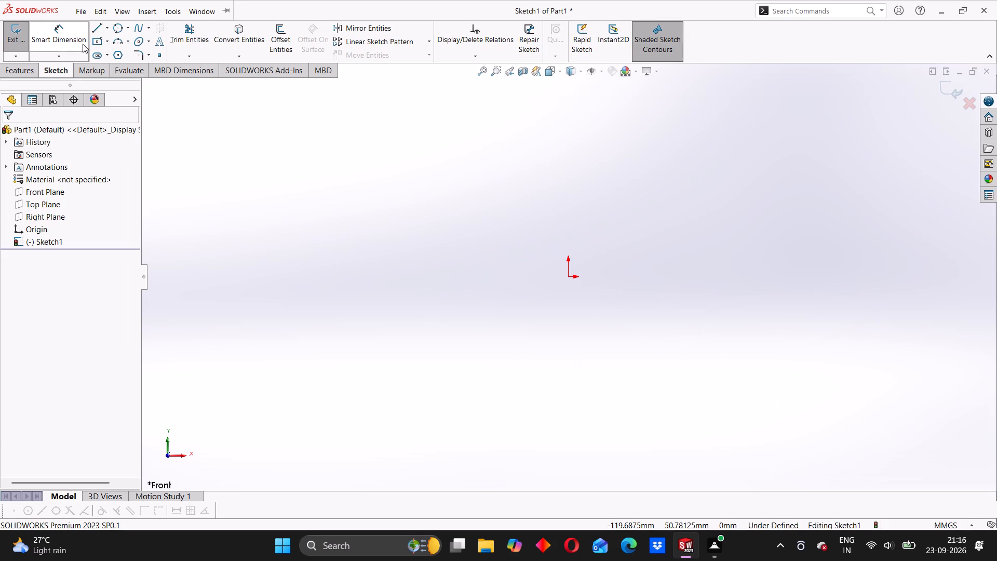
Sketch an open stepped line profile starting at the origin, with three steps up and three down, about 120 mm long, ending level with the origin.
{"action": "left_click", "coordinate": [94, 28]}
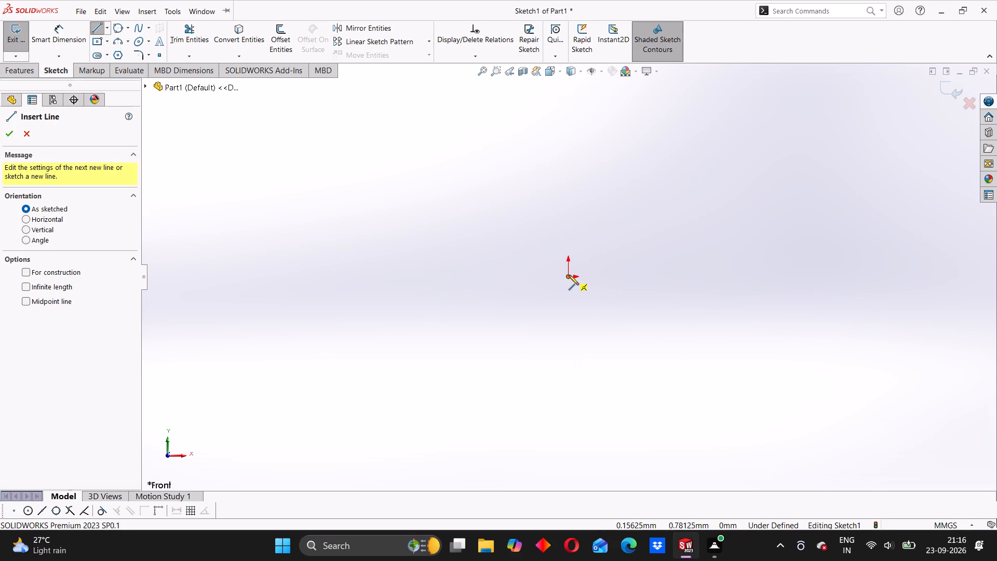
{"action": "left_click", "coordinate": [569, 275]}
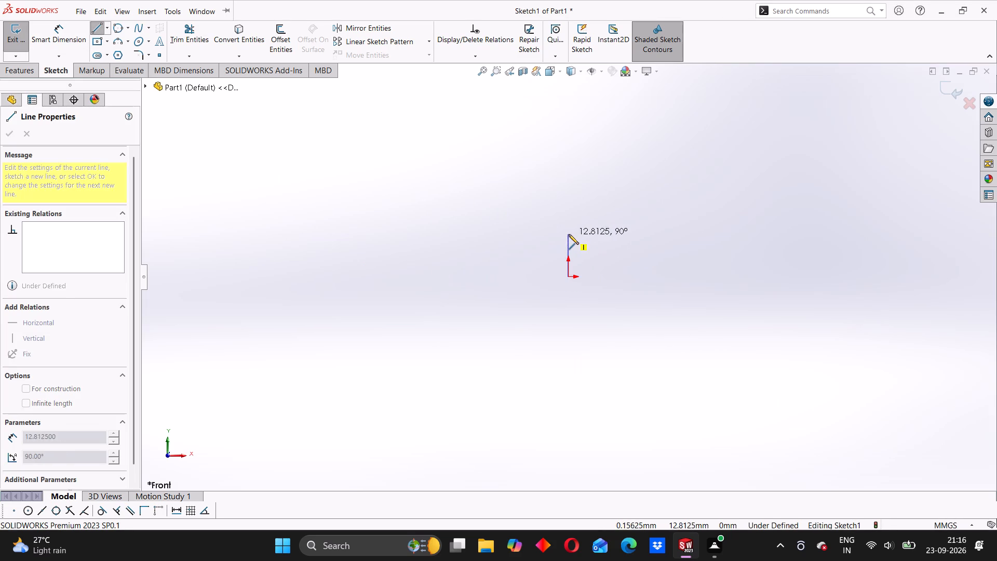
{"action": "left_click", "coordinate": [569, 234]}
{"action": "left_click", "coordinate": [614, 234]}
{"action": "left_click", "coordinate": [614, 202]}
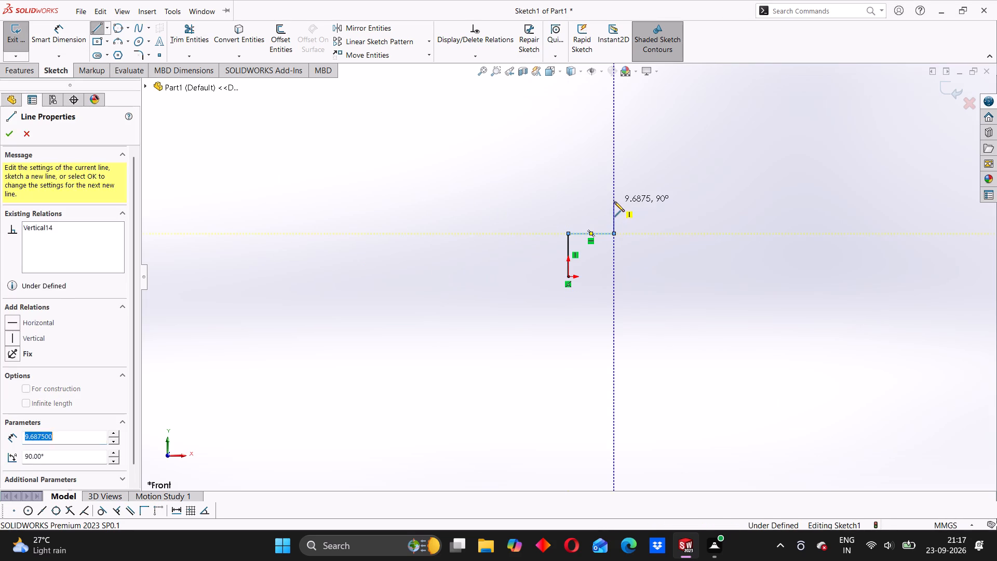
{"action": "left_click", "coordinate": [694, 203]}
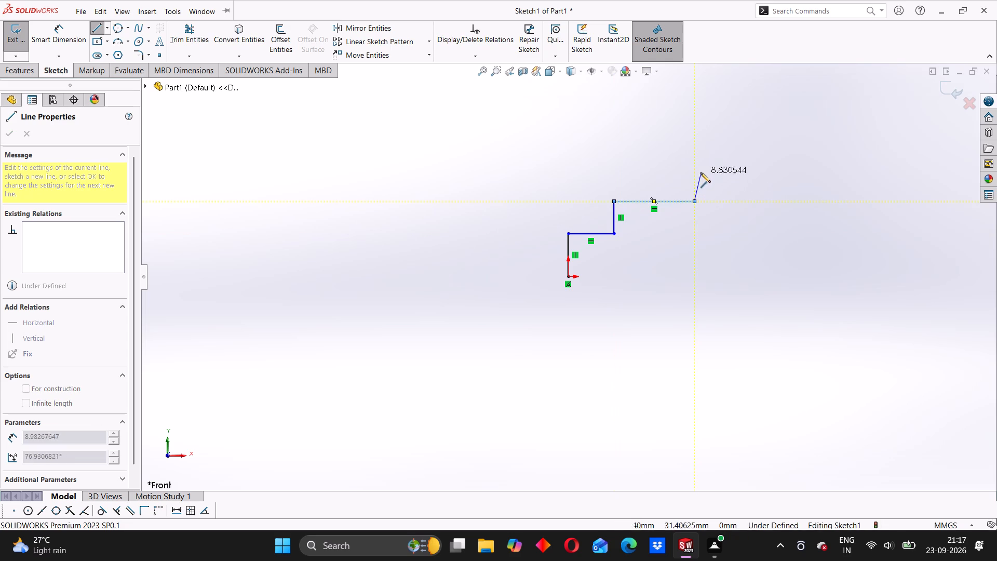
{"action": "left_click", "coordinate": [697, 170]}
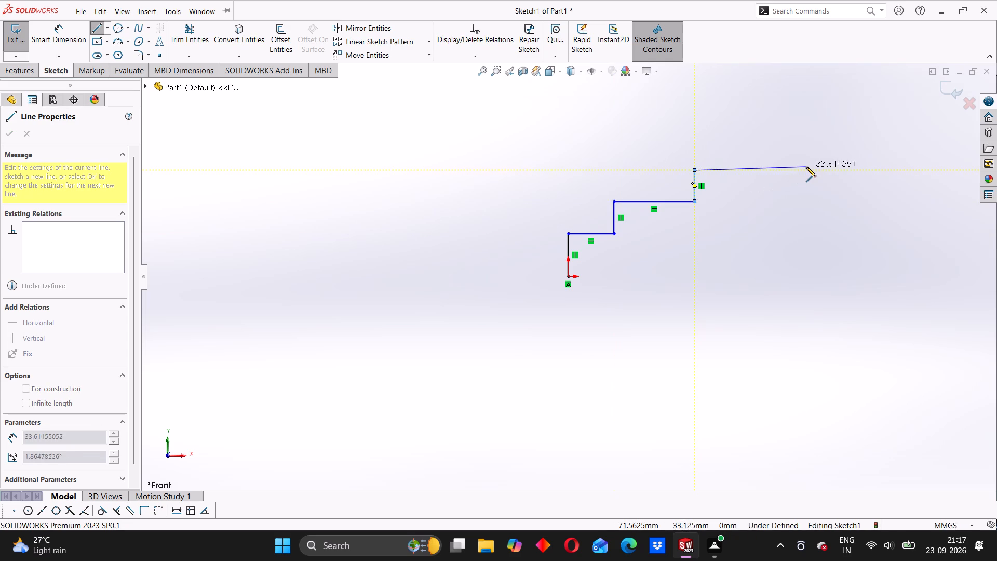
{"action": "left_click", "coordinate": [810, 167]}
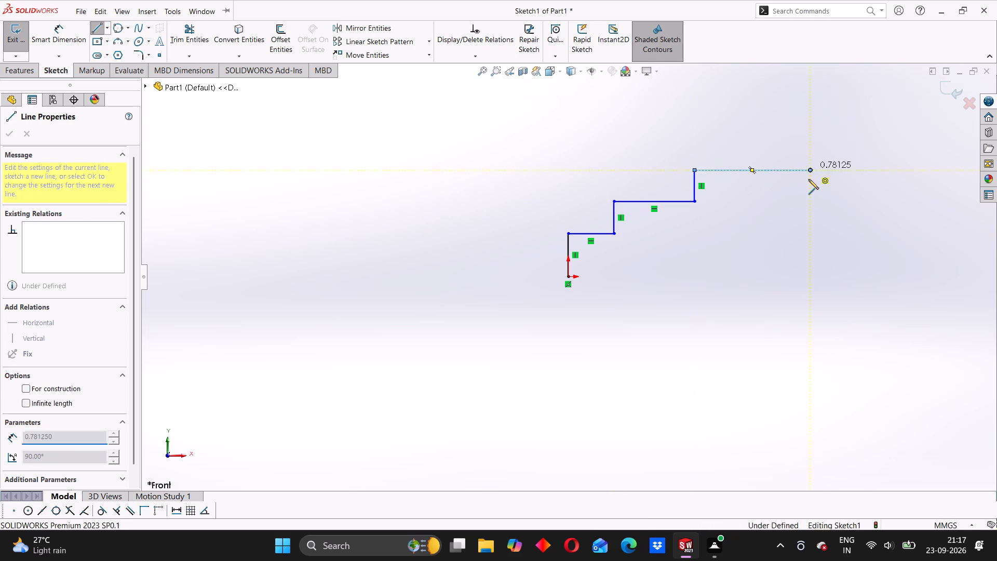
{"action": "left_click", "coordinate": [811, 201]}
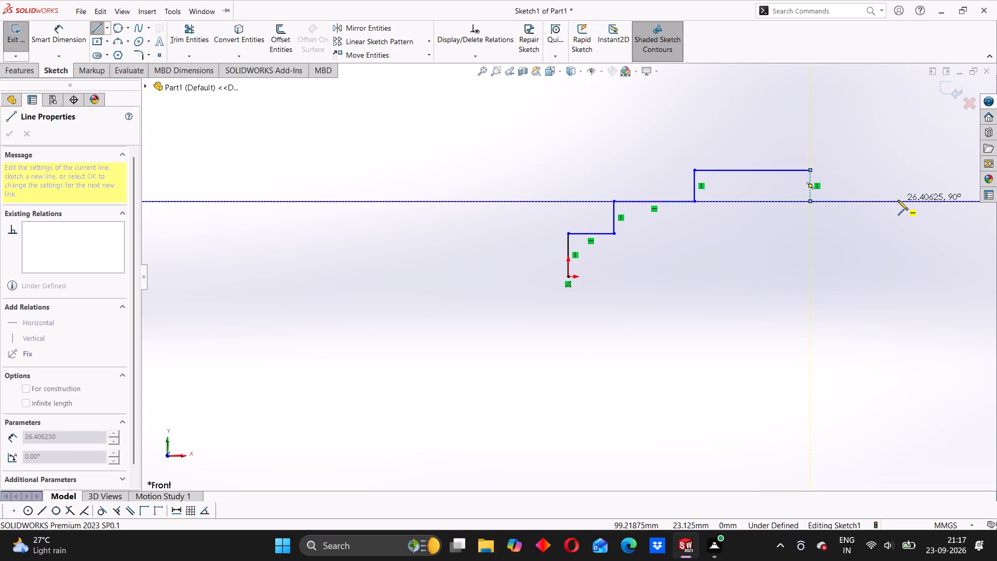
{"action": "left_click", "coordinate": [887, 200]}
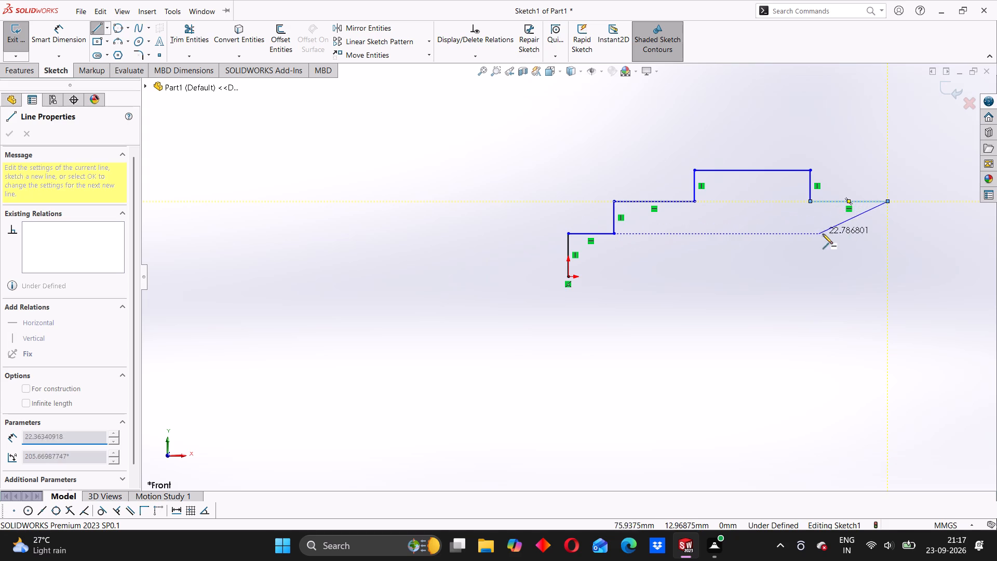
{"action": "left_click", "coordinate": [887, 233]}
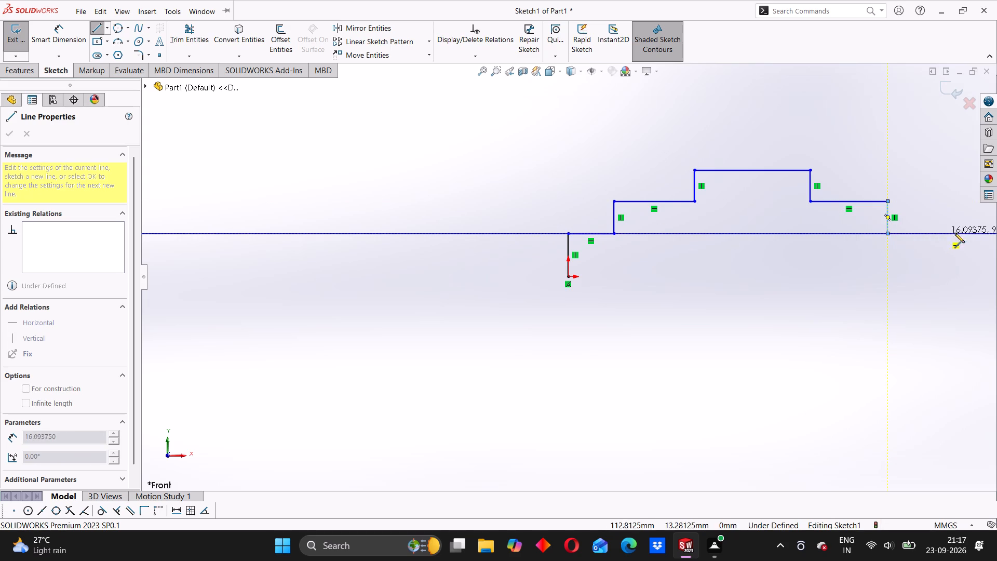
{"action": "left_click", "coordinate": [972, 231]}
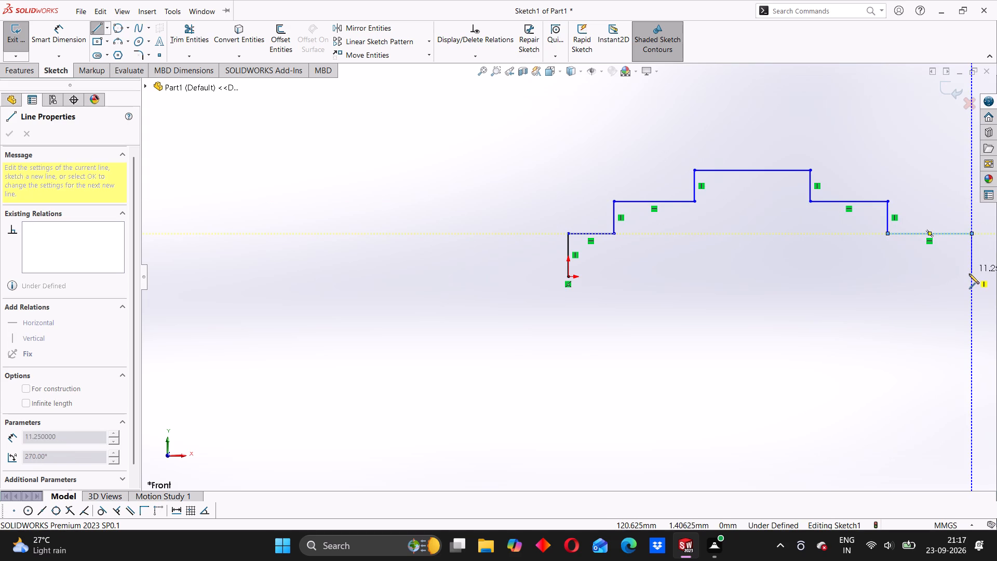
{"action": "left_click", "coordinate": [969, 274]}
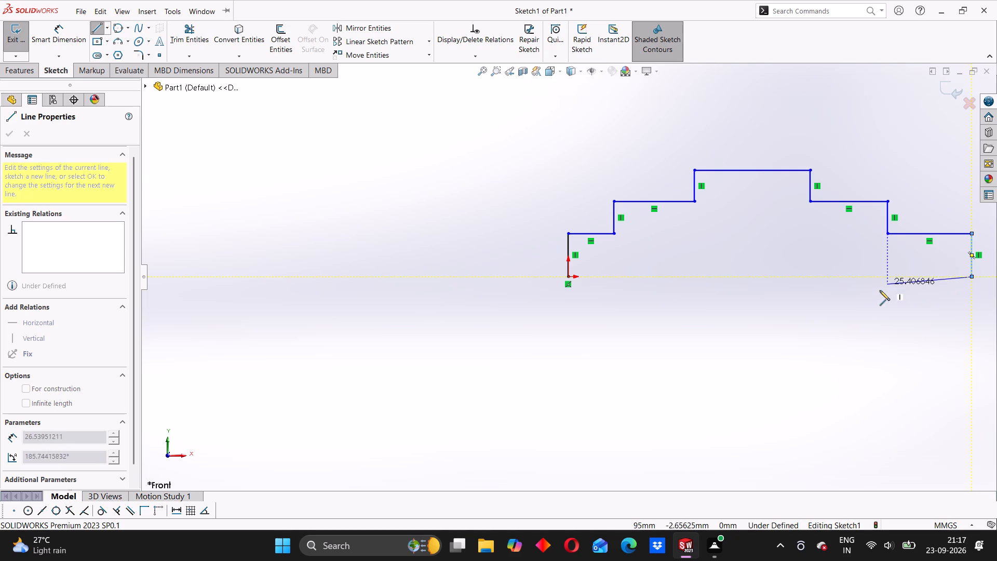
{"action": "right_click", "coordinate": [867, 300]}
{"action": "left_click", "coordinate": [884, 305]}
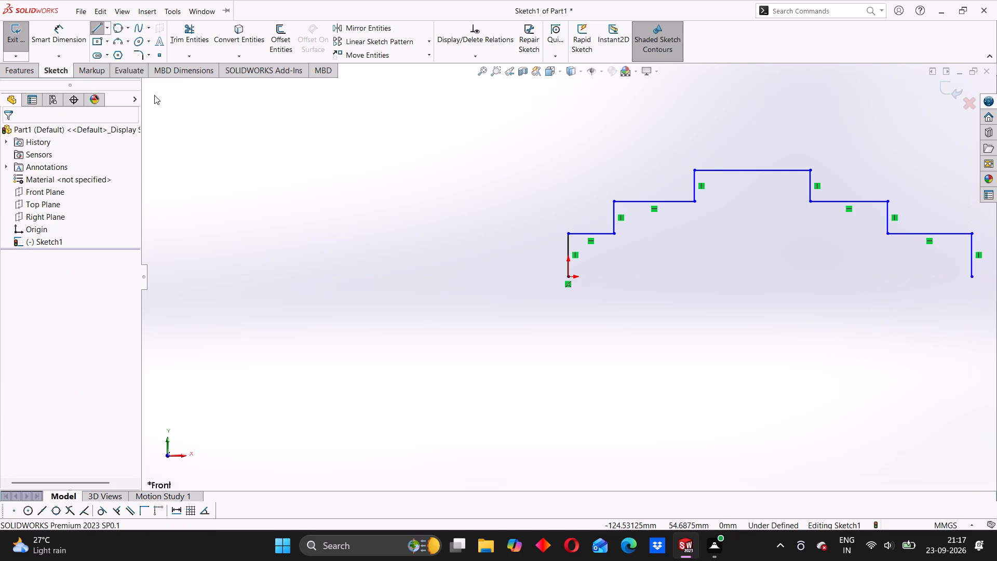
Draw a horizontal centerline through the origin along the new profile's base, starting about 20 mm left of the origin and extending past the right end.
{"action": "left_click", "coordinate": [103, 23]}
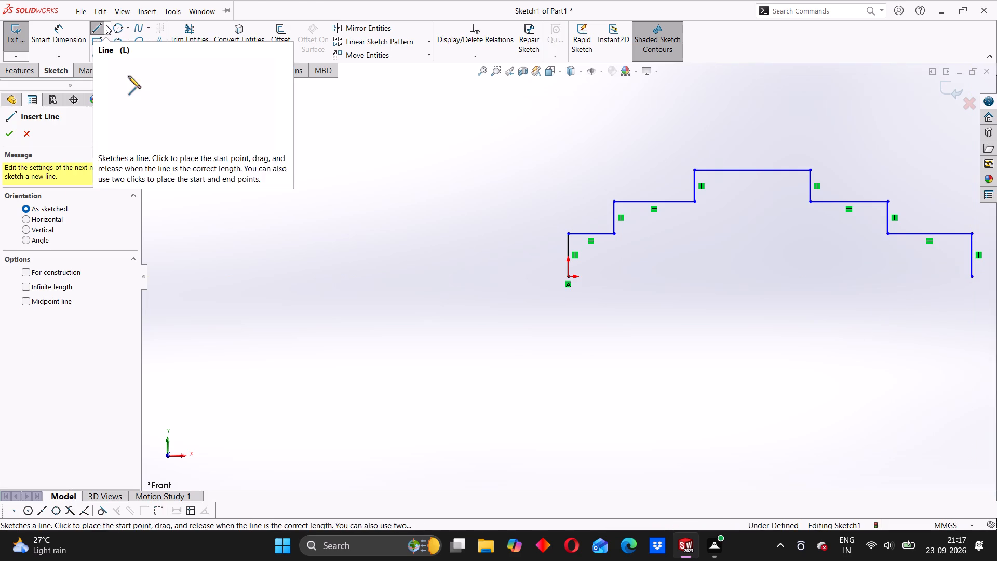
{"action": "left_click", "coordinate": [106, 25]}
{"action": "left_click", "coordinate": [115, 52]}
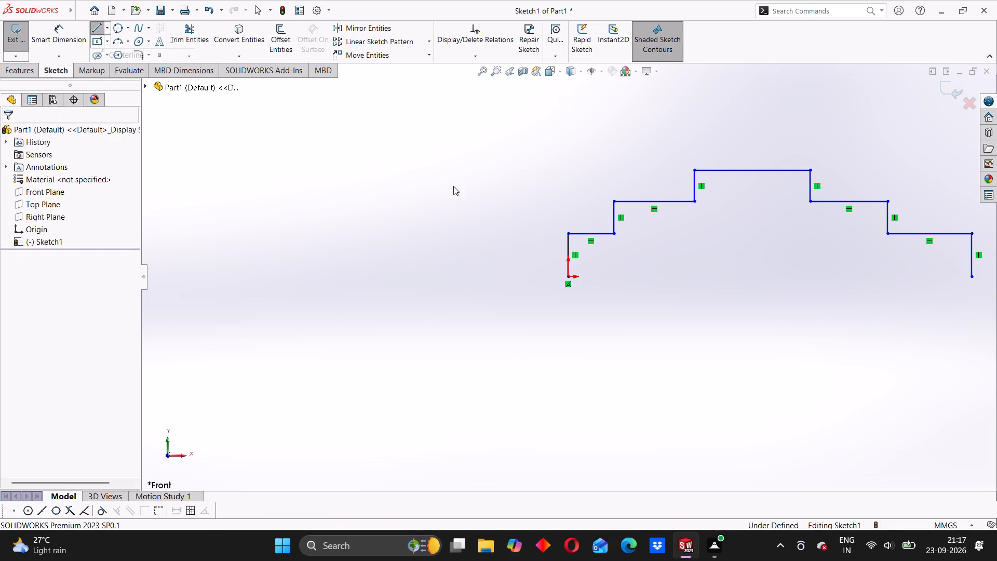
{"action": "scroll", "coordinate": [652, 299], "scroll_direction": "down", "scroll_amount": 1}
{"action": "scroll", "coordinate": [652, 299], "scroll_direction": "up", "scroll_amount": 2}
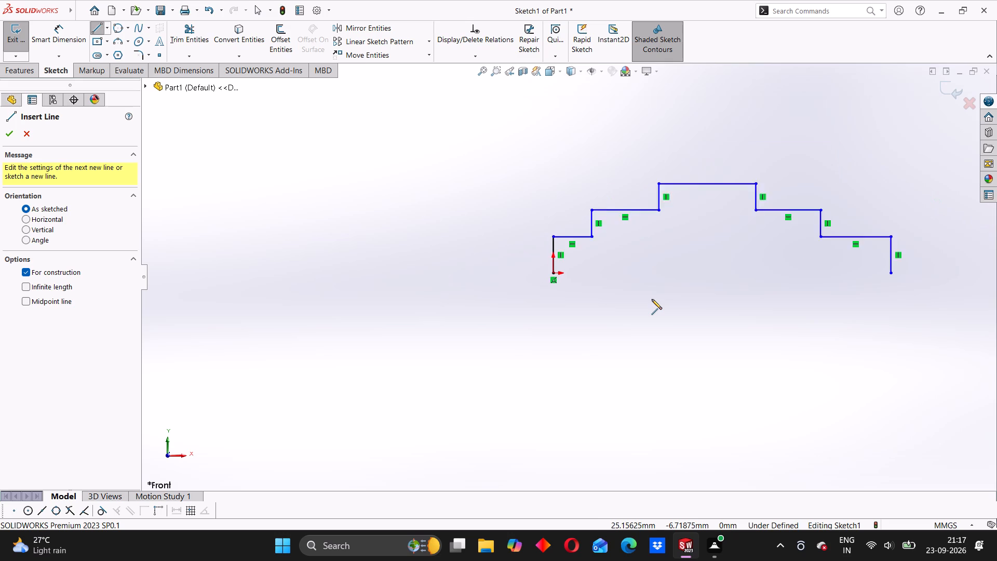
{"action": "scroll", "coordinate": [652, 299], "scroll_direction": "up", "scroll_amount": 3}
{"action": "left_click", "coordinate": [528, 273]}
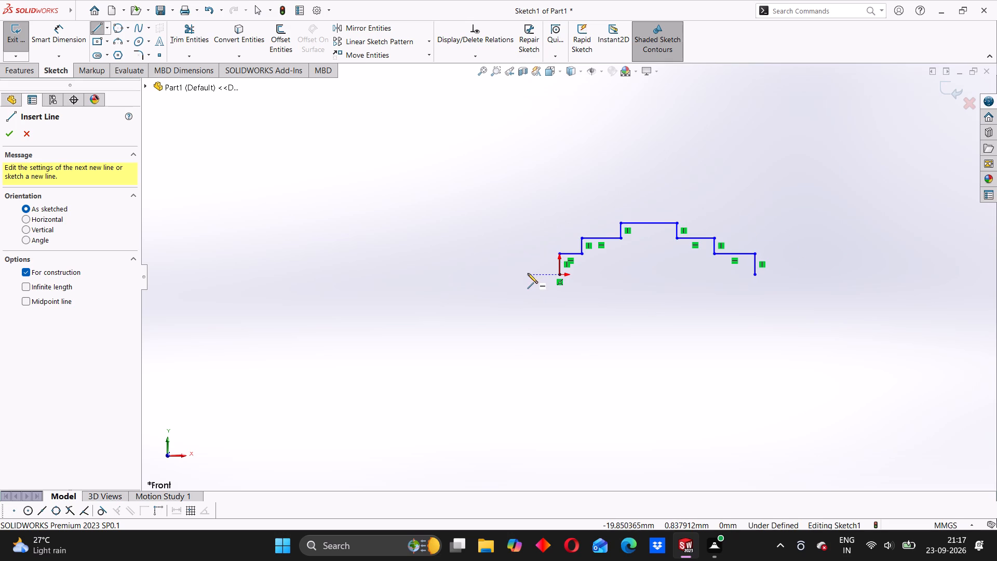
{"action": "left_click", "coordinate": [840, 274]}
{"action": "right_click", "coordinate": [735, 167]}
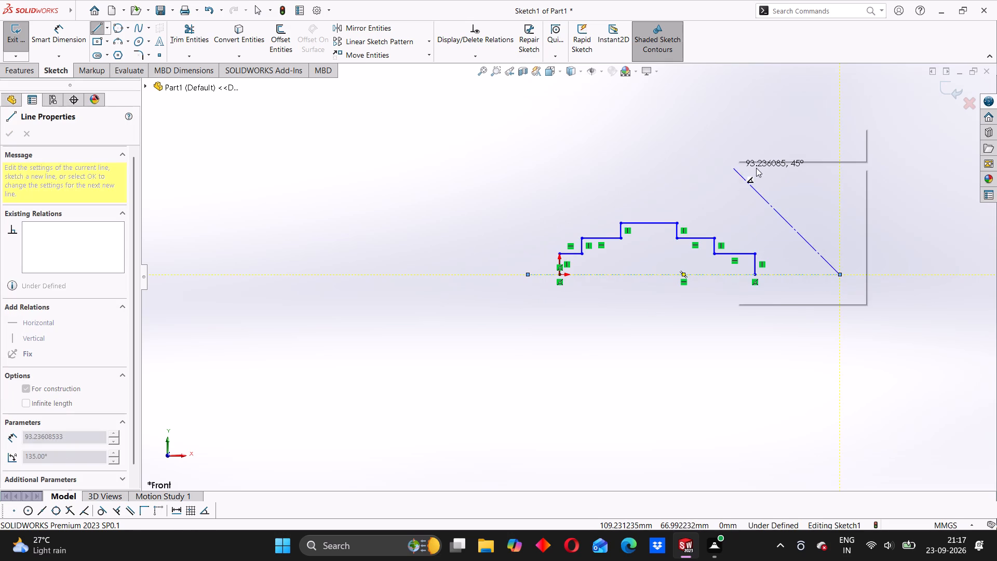
{"action": "left_click", "coordinate": [764, 179]}
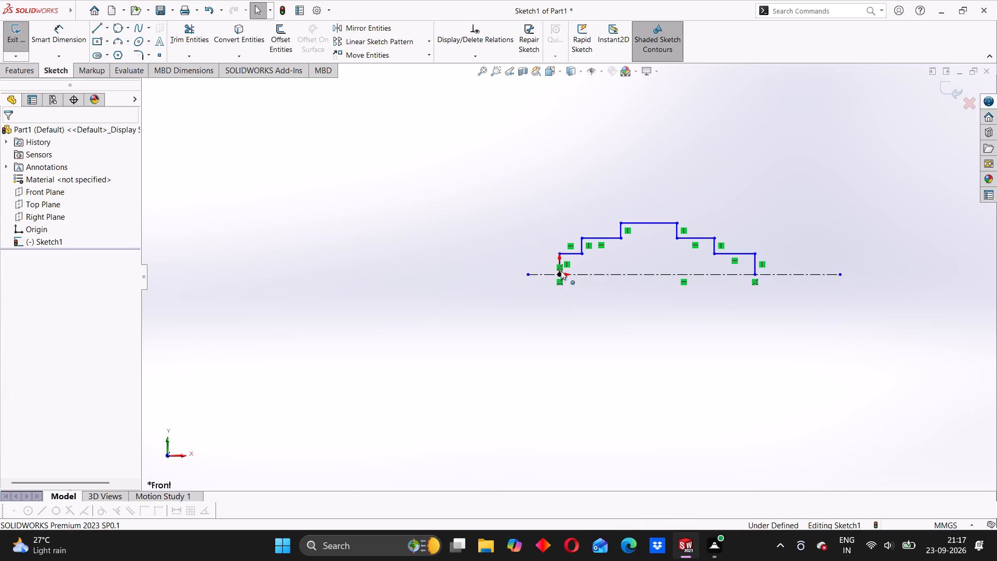
Dimension the profile's first vertical line, rising from the origin, as 7.5 mm high.
{"action": "scroll", "coordinate": [559, 265], "scroll_direction": "down", "scroll_amount": 4}
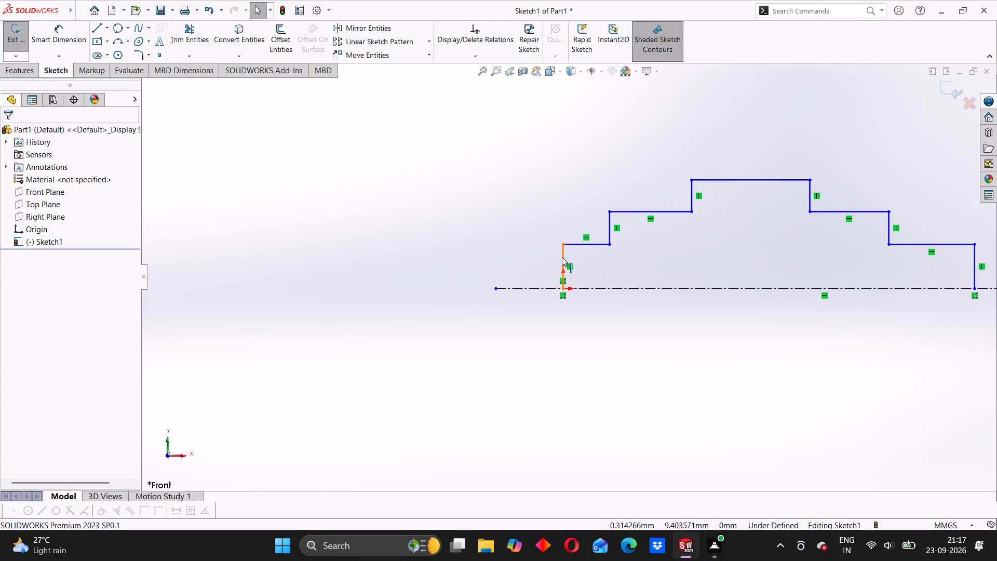
{"action": "left_click", "coordinate": [562, 257]}
{"action": "left_click", "coordinate": [80, 38]}
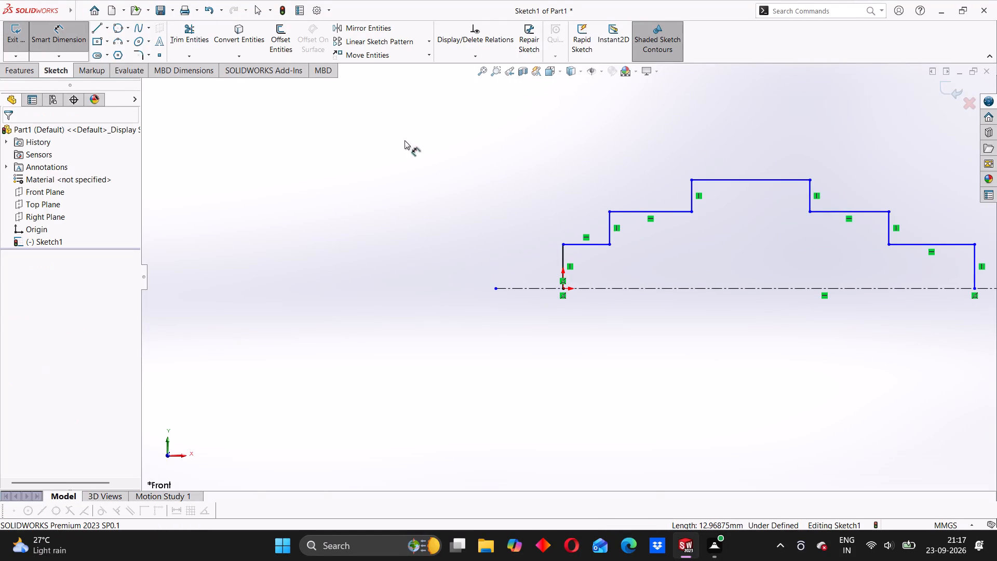
{"action": "left_click", "coordinate": [562, 258]}
{"action": "left_click", "coordinate": [496, 259]}
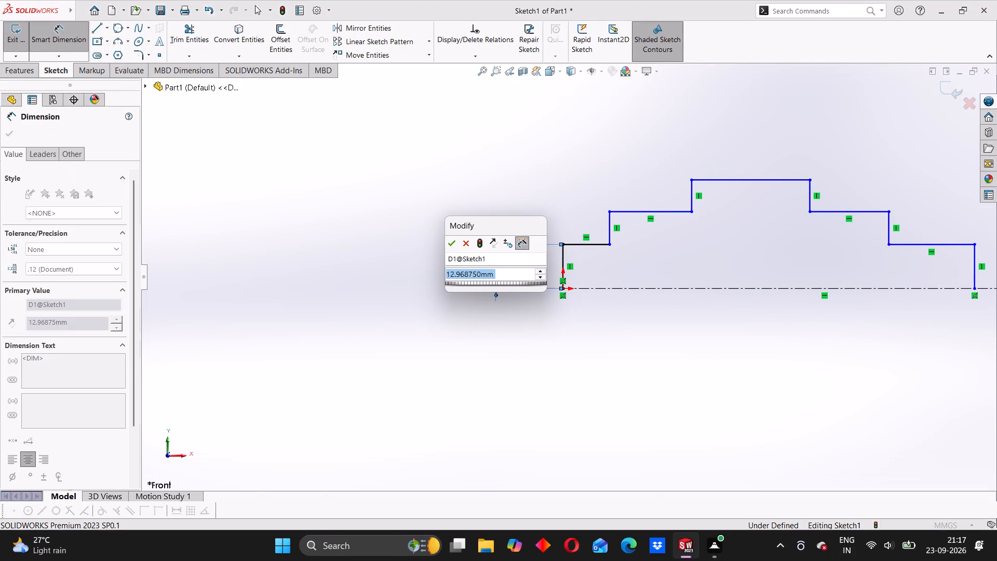
{"action": "type", "text": "7.5"}
{"action": "key", "text": "Return"}
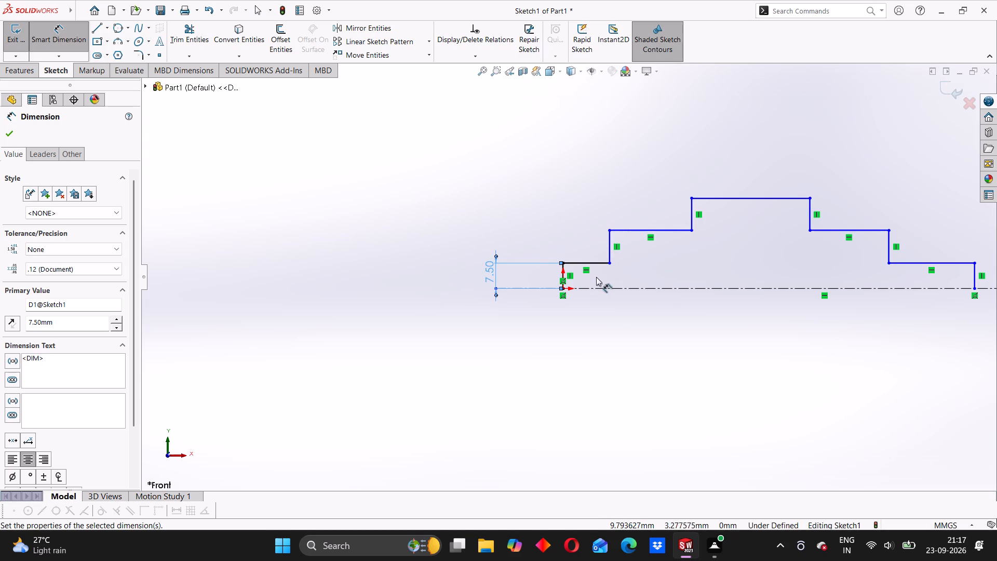
Dimension the first horizontal step line nearest the origin as 13 mm long.
{"action": "left_click", "coordinate": [592, 262]}
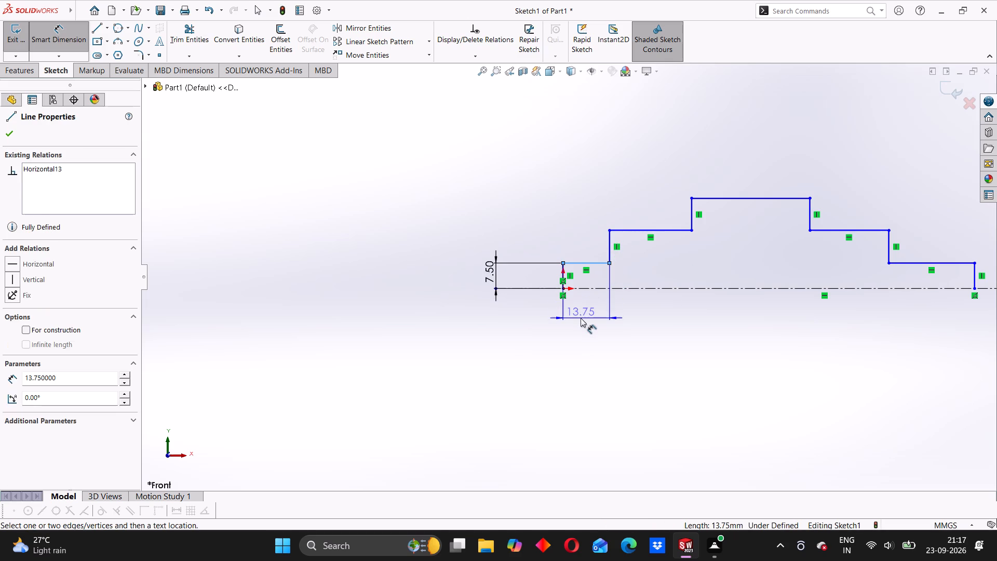
{"action": "left_click", "coordinate": [581, 318]}
{"action": "type", "text": "13"}
{"action": "key", "text": "Return"}
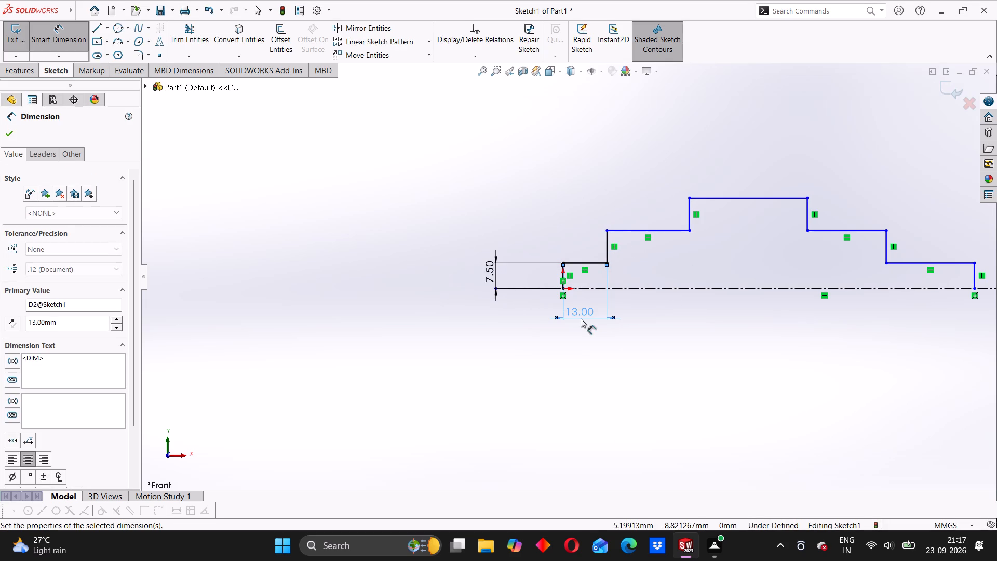
Dimension the horizontal distance from the origin to the start of the tallest step as 27 mm.
{"action": "left_click", "coordinate": [690, 229]}
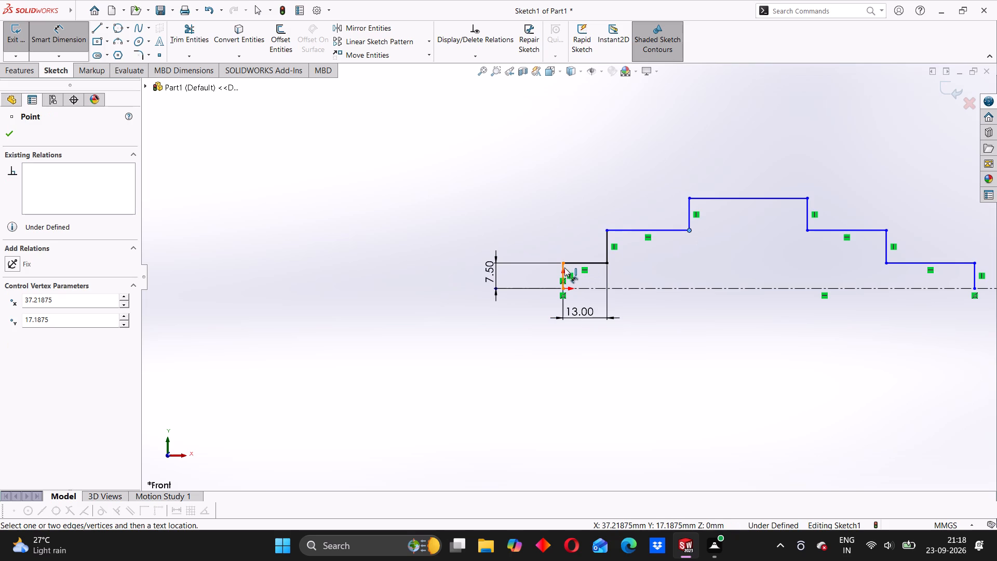
{"action": "left_click", "coordinate": [562, 288]}
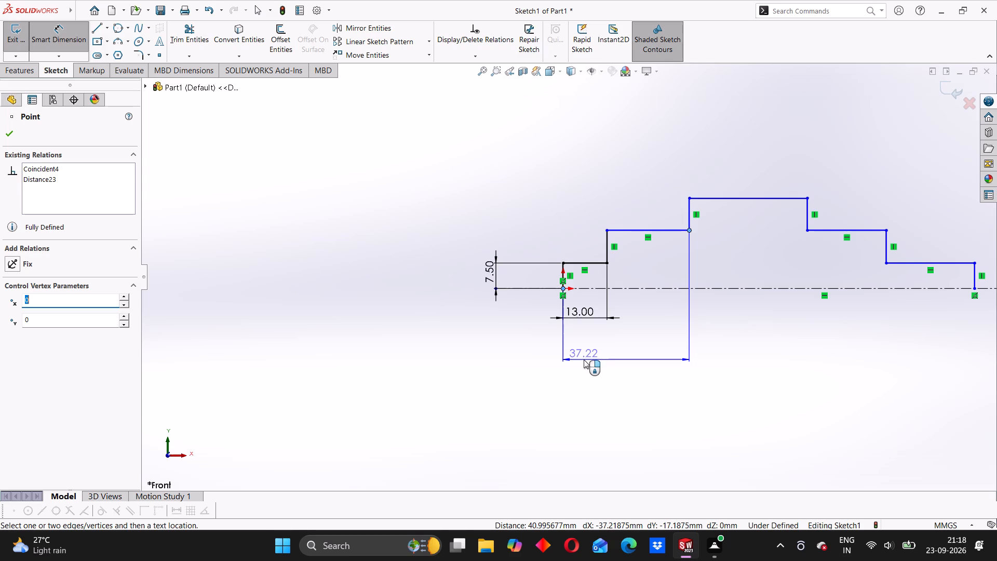
{"action": "left_click", "coordinate": [590, 370]}
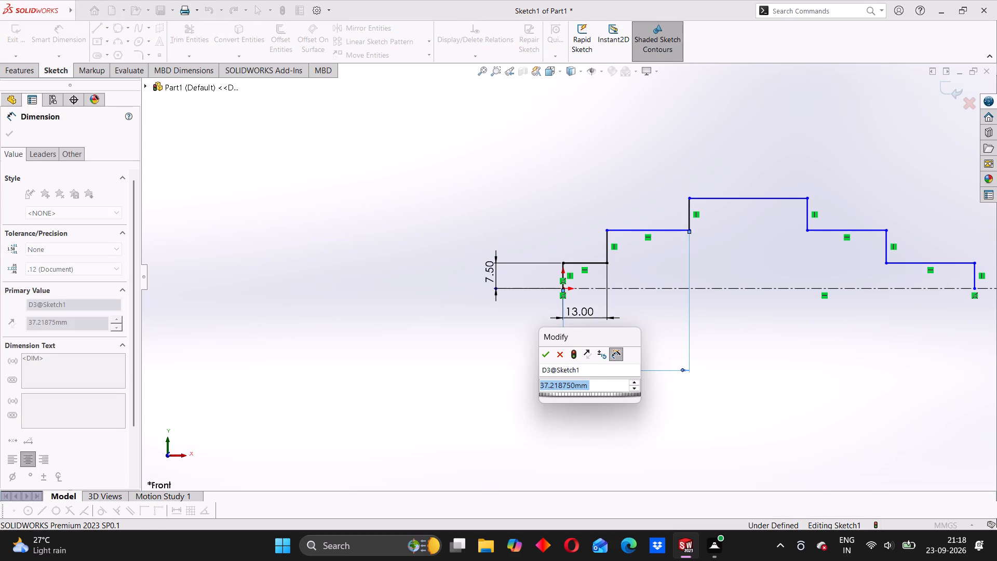
{"action": "type", "text": "27"}
{"action": "key", "text": "Return"}
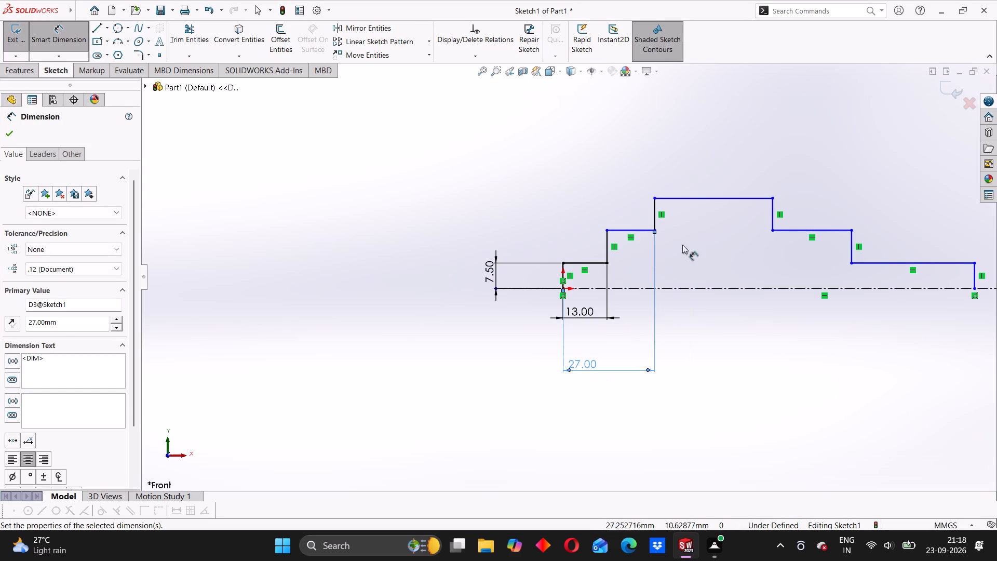
Dimension the horizontal distance from the origin to the end of the tallest step as 42 mm.
{"action": "left_click", "coordinate": [770, 231]}
{"action": "left_click", "coordinate": [563, 288]}
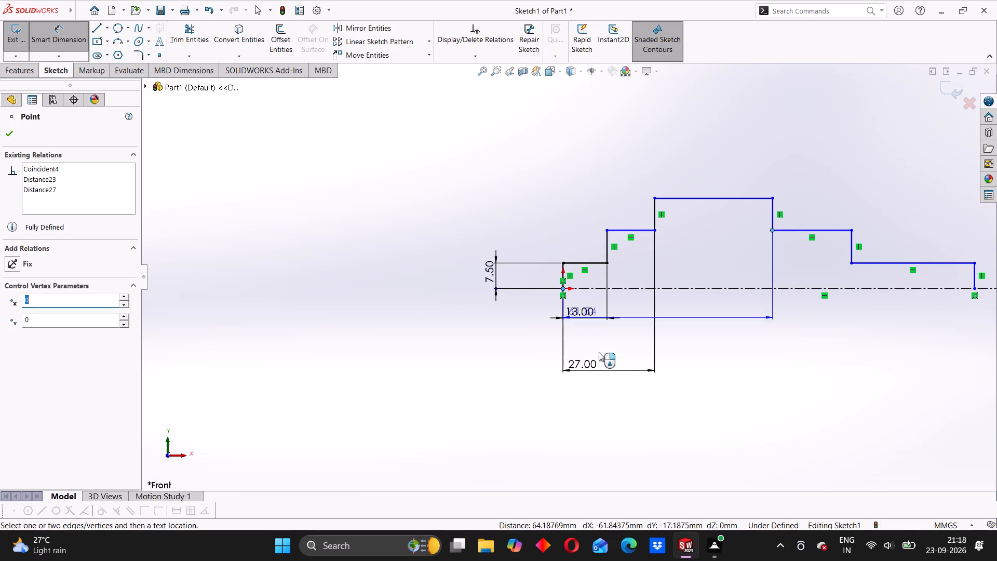
{"action": "left_click", "coordinate": [608, 398]}
{"action": "type", "text": "42"}
{"action": "key", "text": "Return"}
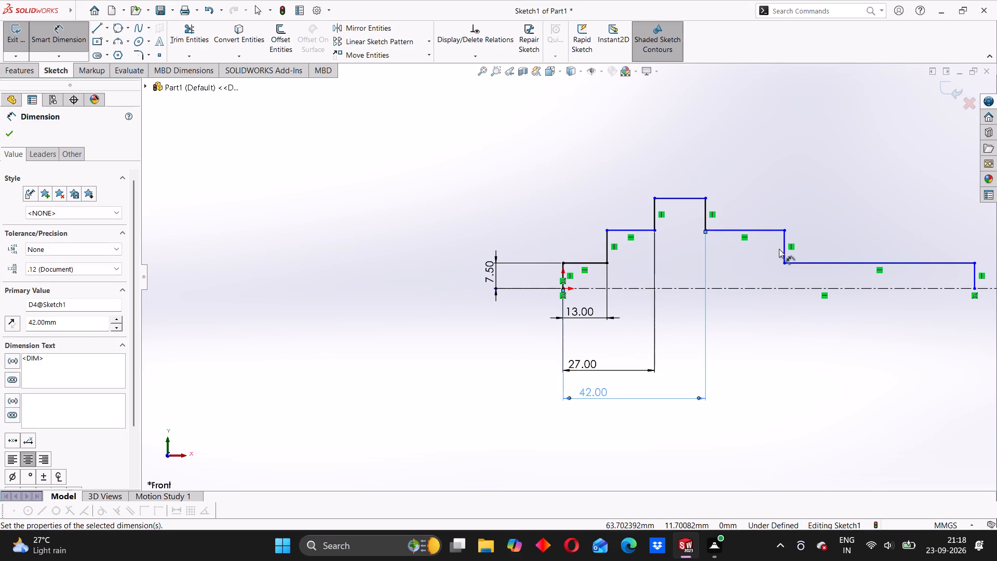
Dimension the horizontal distance from the origin to the start of the last, lowest step as 60 mm.
{"action": "left_click", "coordinate": [783, 262]}
{"action": "left_click", "coordinate": [564, 291]}
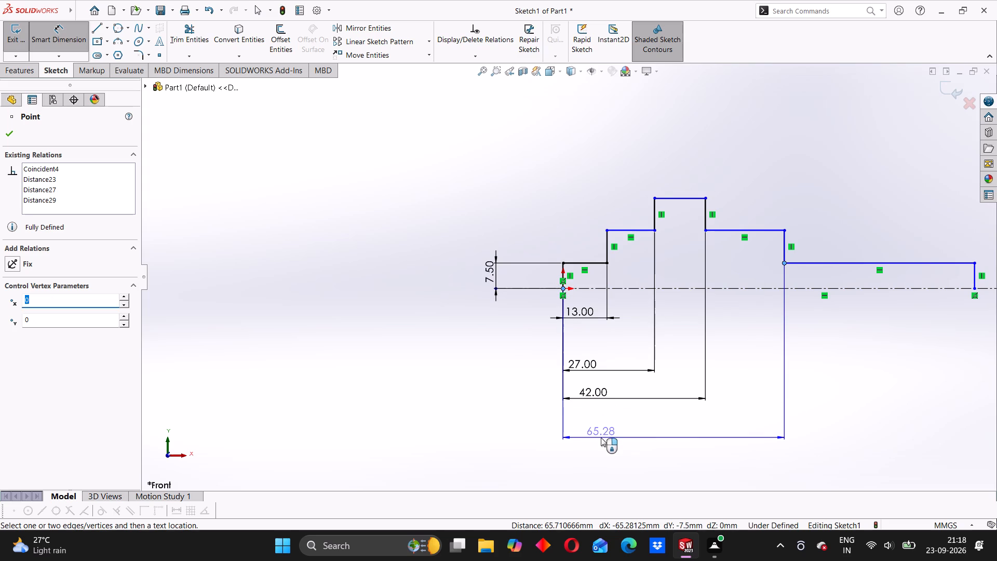
{"action": "left_click", "coordinate": [601, 437]}
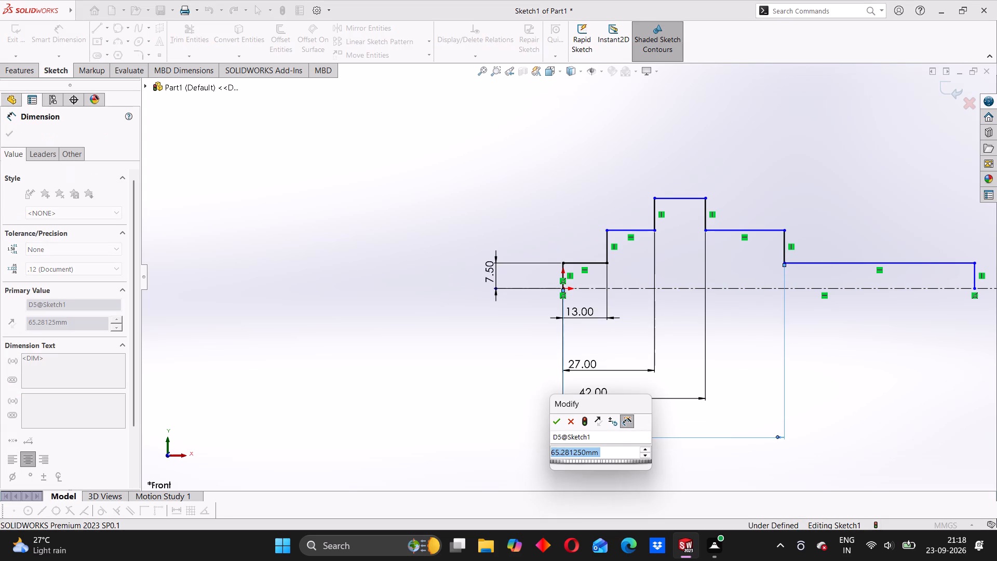
{"action": "type", "text": "60"}
{"action": "key", "text": "Return"}
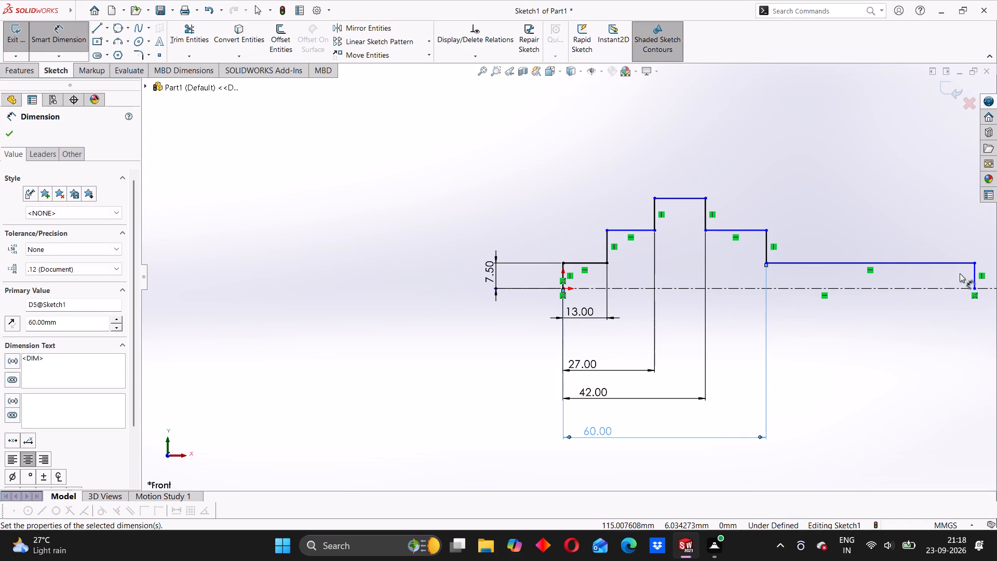
Dimension the overall profile length from the origin to its far end point on the centerline as 92 mm.
{"action": "left_click", "coordinate": [973, 287]}
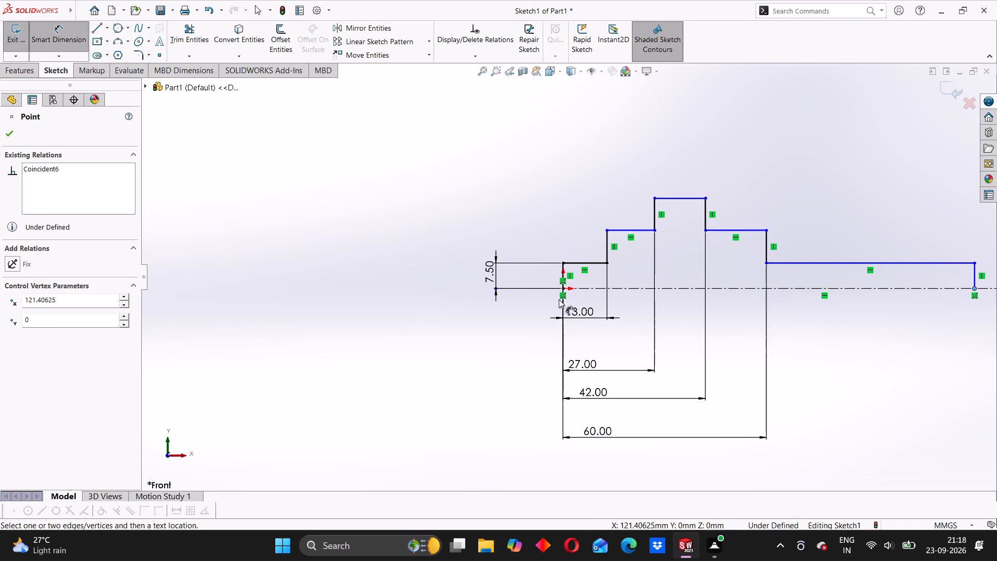
{"action": "left_click", "coordinate": [562, 289]}
{"action": "left_click", "coordinate": [703, 472]}
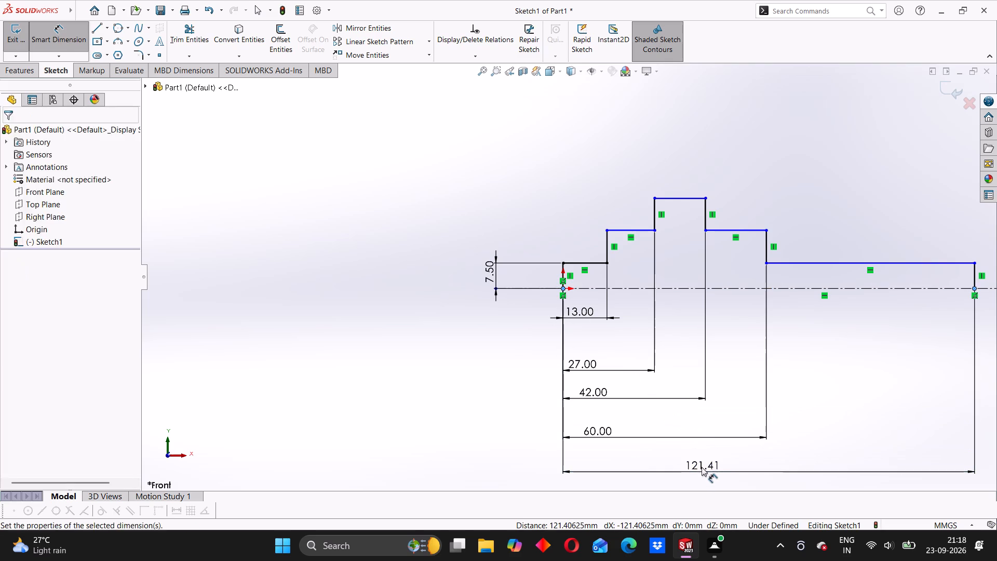
{"action": "type", "text": "92"}
{"action": "key", "text": "Return"}
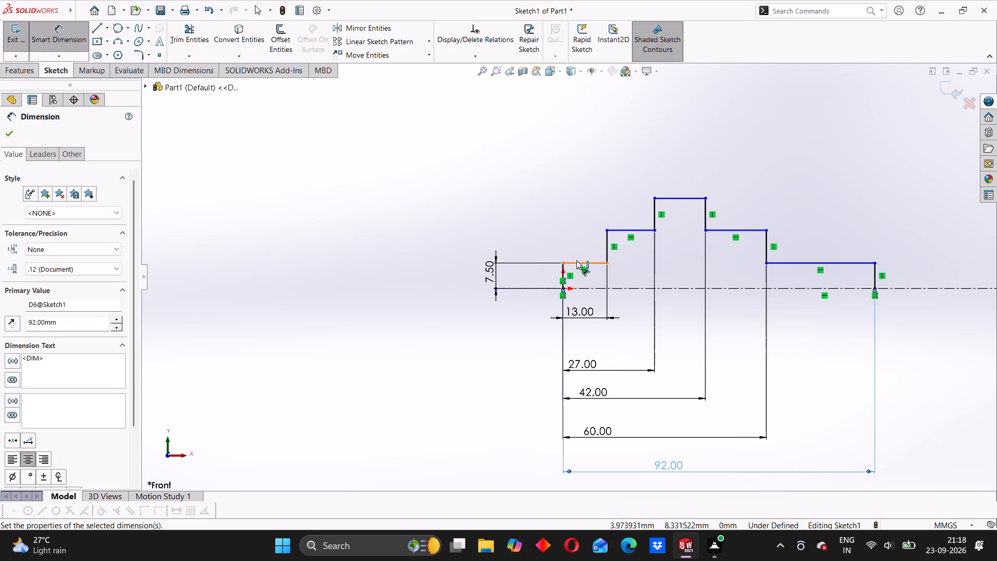
Dimension the vertical distance from the origin to the top of the second step as 11.5 mm.
{"action": "left_click", "coordinate": [605, 231]}
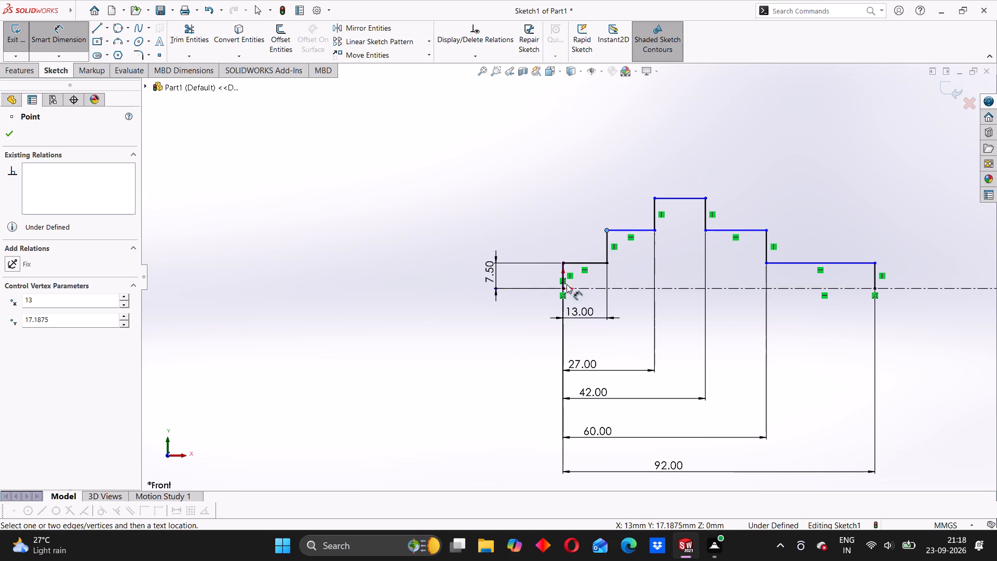
{"action": "left_click", "coordinate": [564, 286]}
{"action": "left_click", "coordinate": [443, 278]}
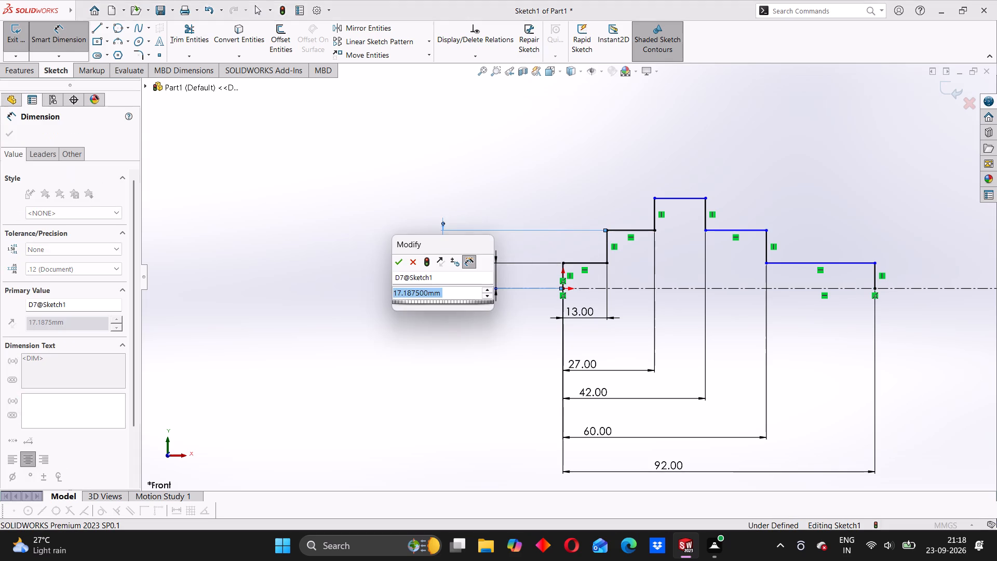
{"action": "key", "text": "1"}
{"action": "key", "text": "1"}
{"action": "type", "text": ".2"}
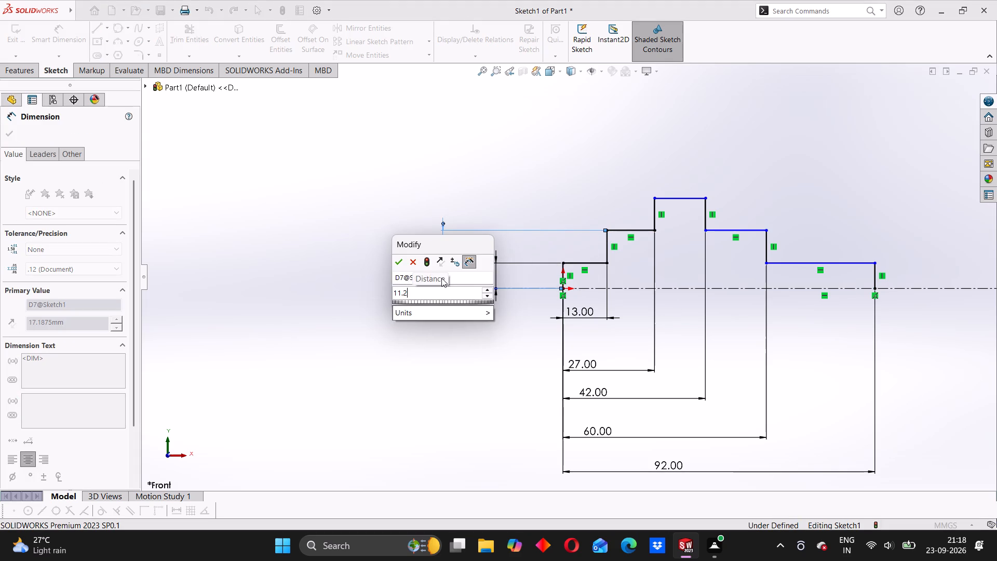
{"action": "key", "text": "BackSpace"}
{"action": "key", "text": "5"}
{"action": "key", "text": "Return"}
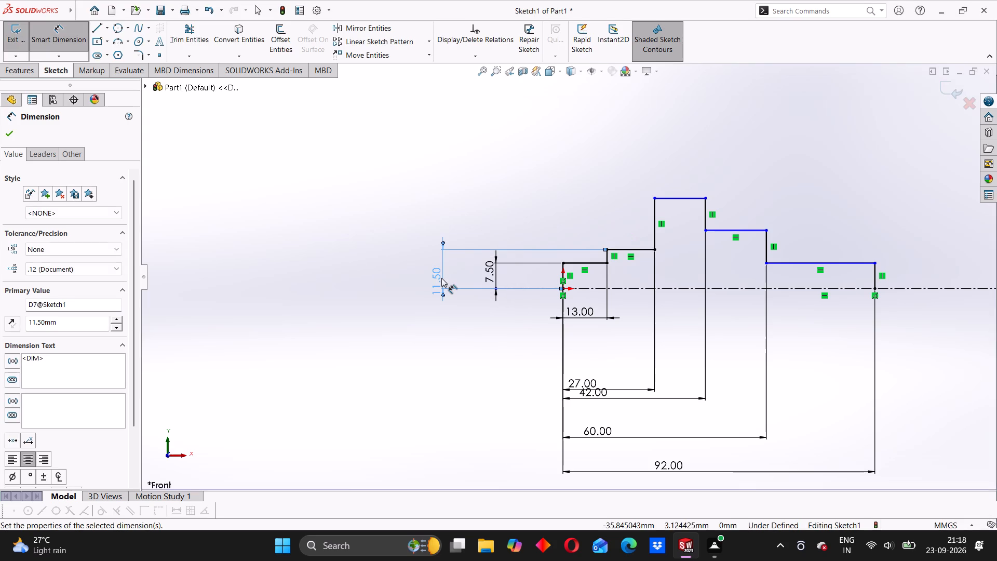
Dimension the vertical distance from the origin to the top of the tallest step as 15.5 mm.
{"action": "left_click", "coordinate": [656, 198]}
{"action": "left_click", "coordinate": [562, 288]}
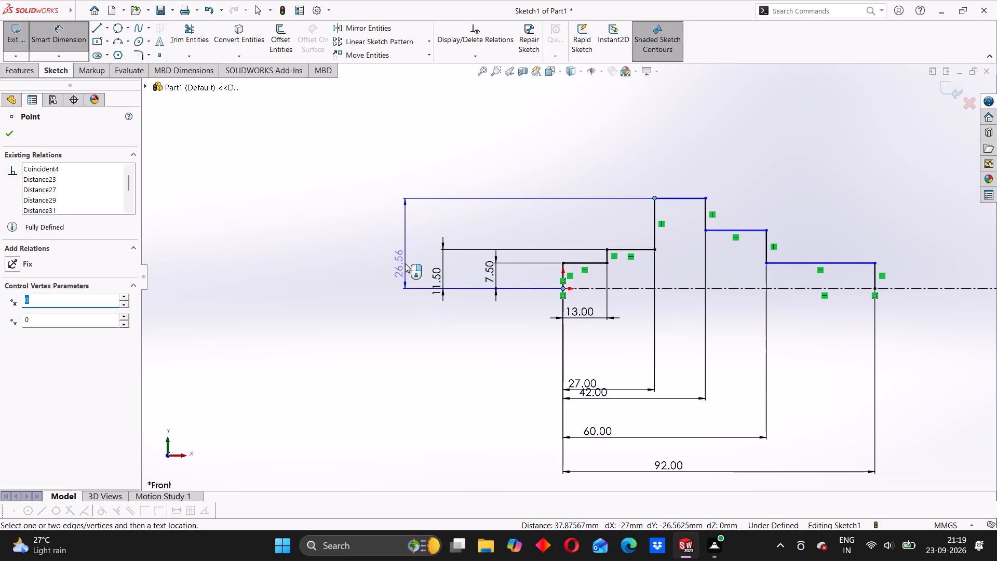
{"action": "left_click", "coordinate": [405, 263]}
{"action": "type", "text": "15.50"}
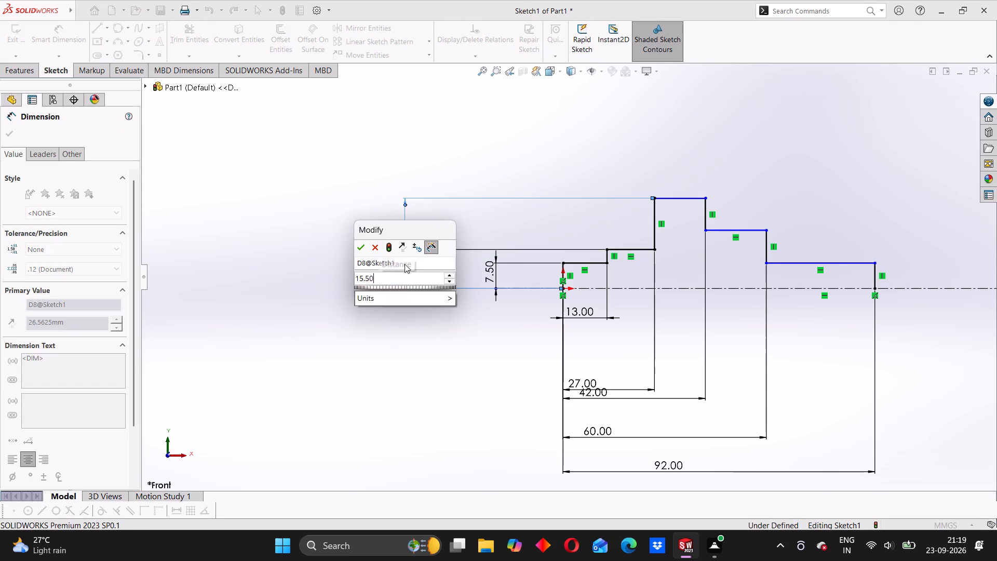
{"action": "key", "text": "Return"}
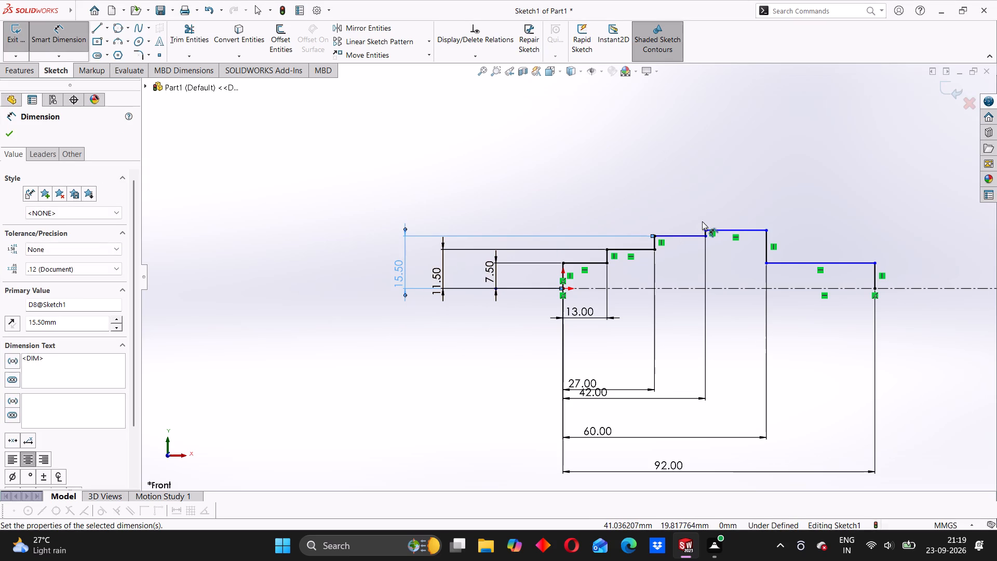
Dimension the step line just after the tallest step as 11.5 mm above the centerline.
{"action": "left_click", "coordinate": [740, 229]}
{"action": "left_click", "coordinate": [730, 287]}
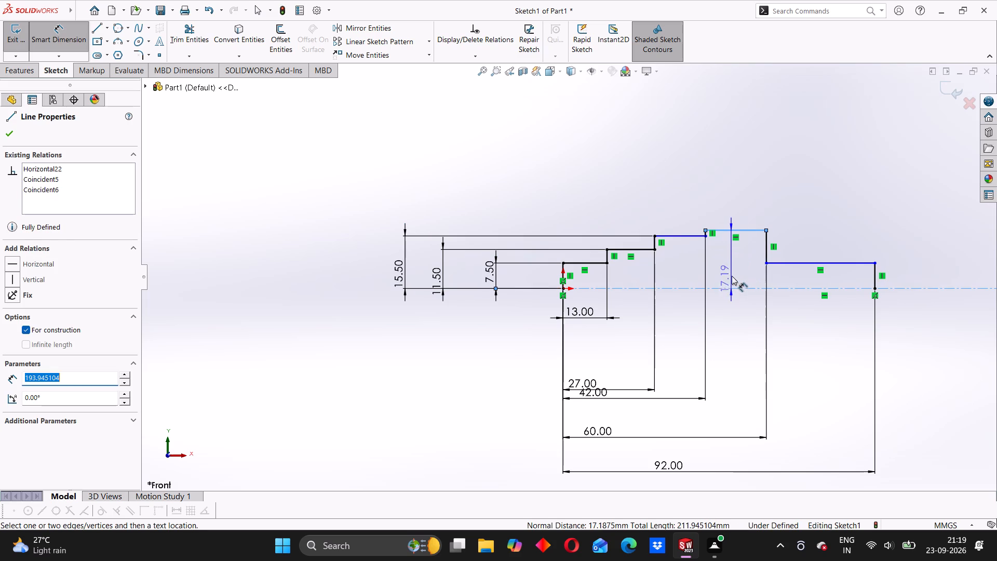
{"action": "left_click", "coordinate": [732, 272]}
{"action": "type", "text": "15."}
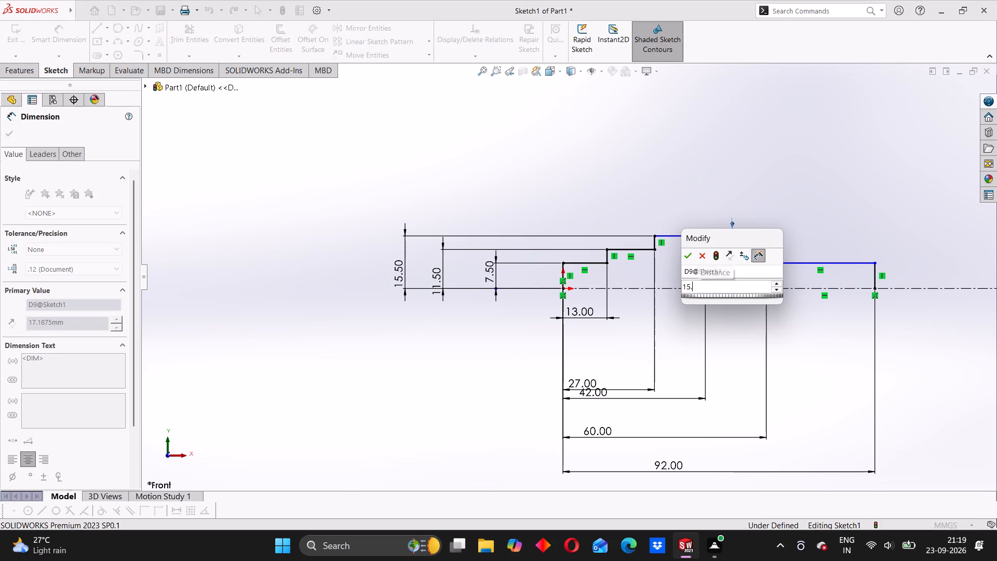
{"action": "key", "text": "5"}
{"action": "key", "text": "BackSpace"}
{"action": "key", "text": "BackSpace"}
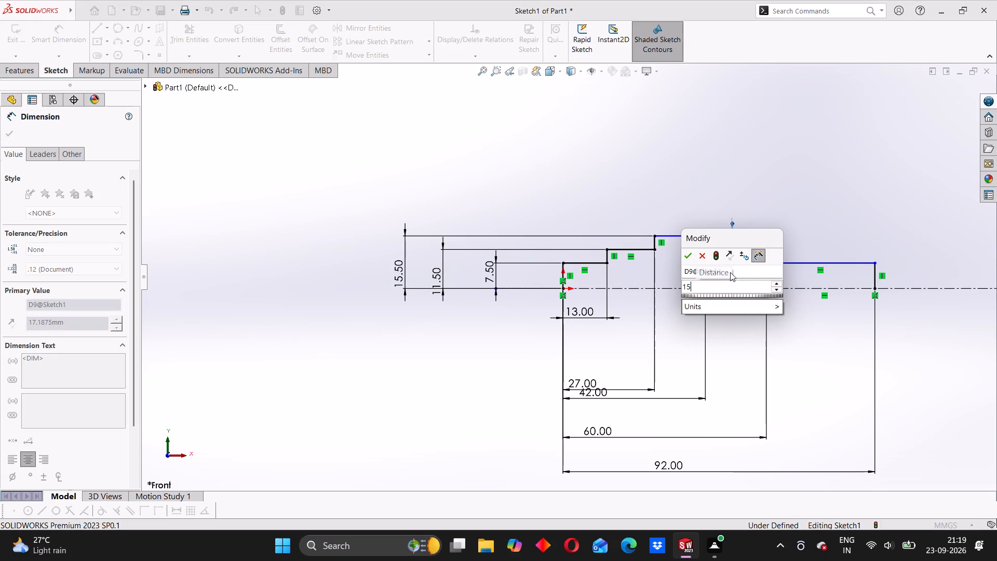
{"action": "key", "text": "BackSpace"}
{"action": "key", "text": "BackSpace"}
{"action": "type", "text": "11.50"}
{"action": "key", "text": "Return"}
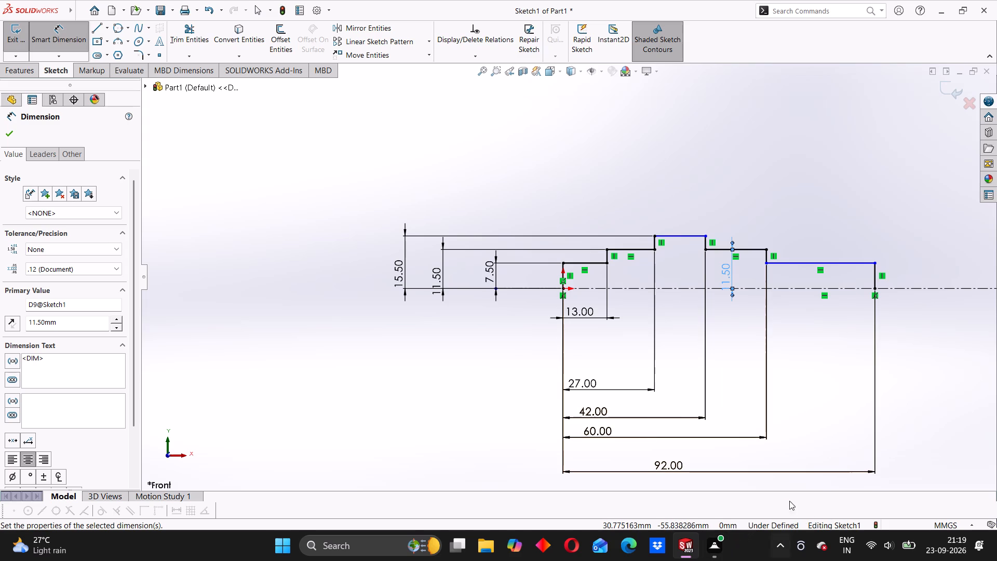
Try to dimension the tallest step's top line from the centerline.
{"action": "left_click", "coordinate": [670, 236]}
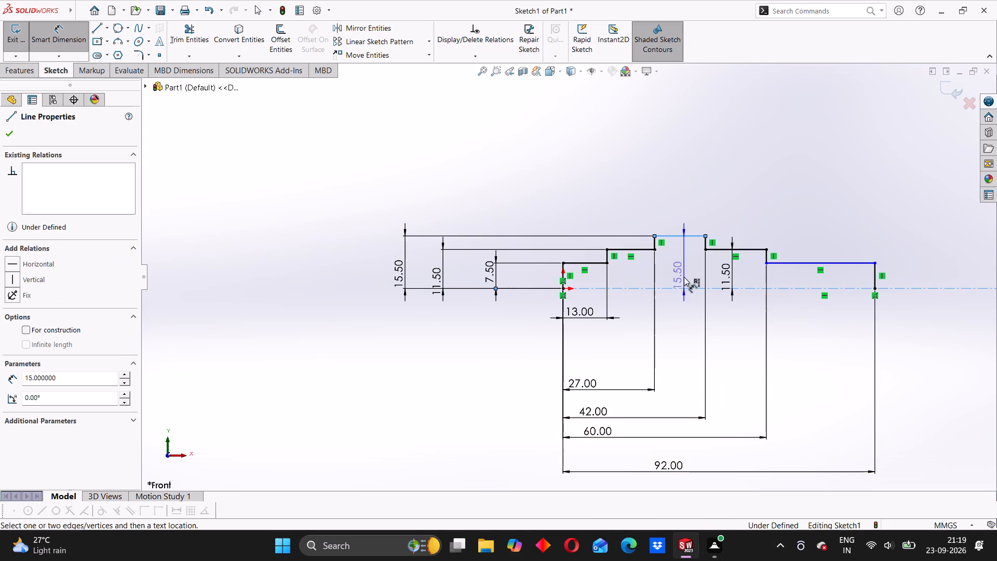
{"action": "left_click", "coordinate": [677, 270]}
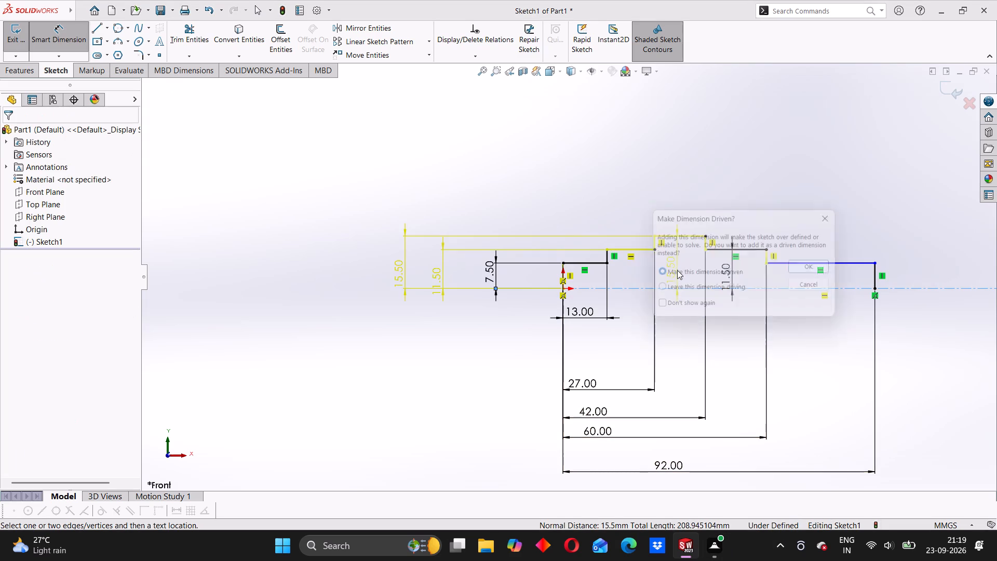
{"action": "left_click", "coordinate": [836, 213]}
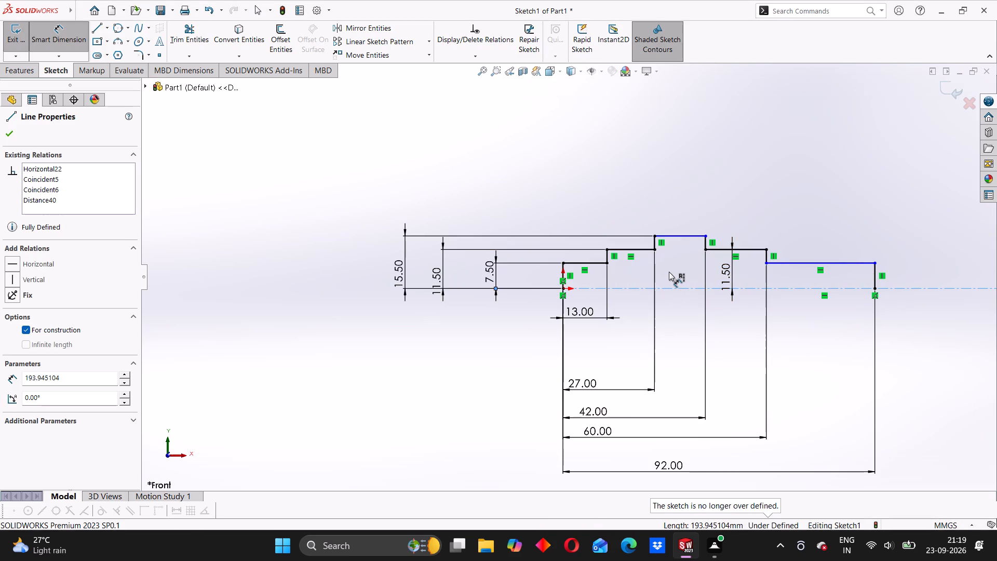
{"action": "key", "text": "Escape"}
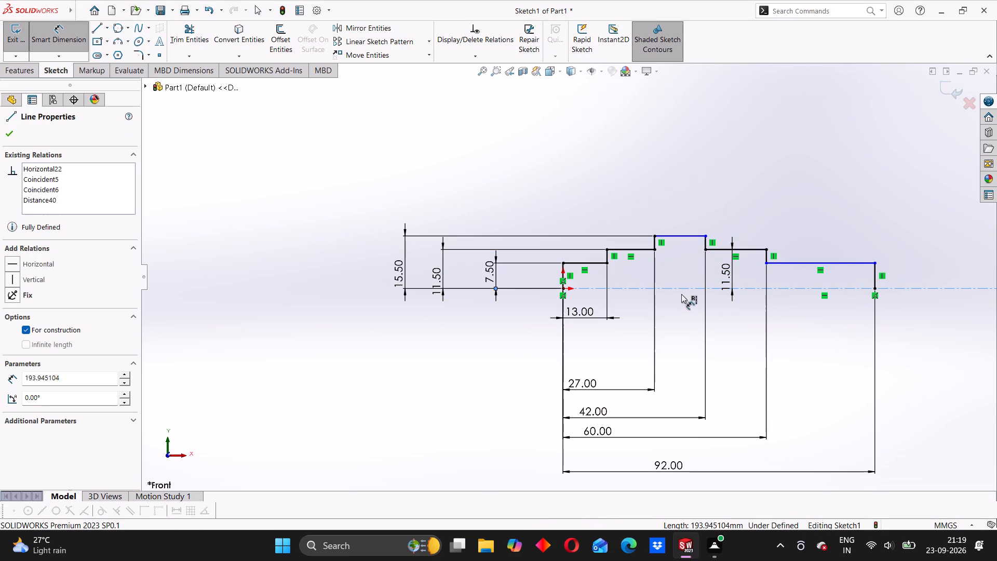
Dimension the last step's top line as 7.5 mm above the centerline and place the dimension just beyond the profile's far end.
{"action": "left_click", "coordinate": [795, 260]}
{"action": "left_click", "coordinate": [793, 263]}
{"action": "left_click", "coordinate": [788, 289]}
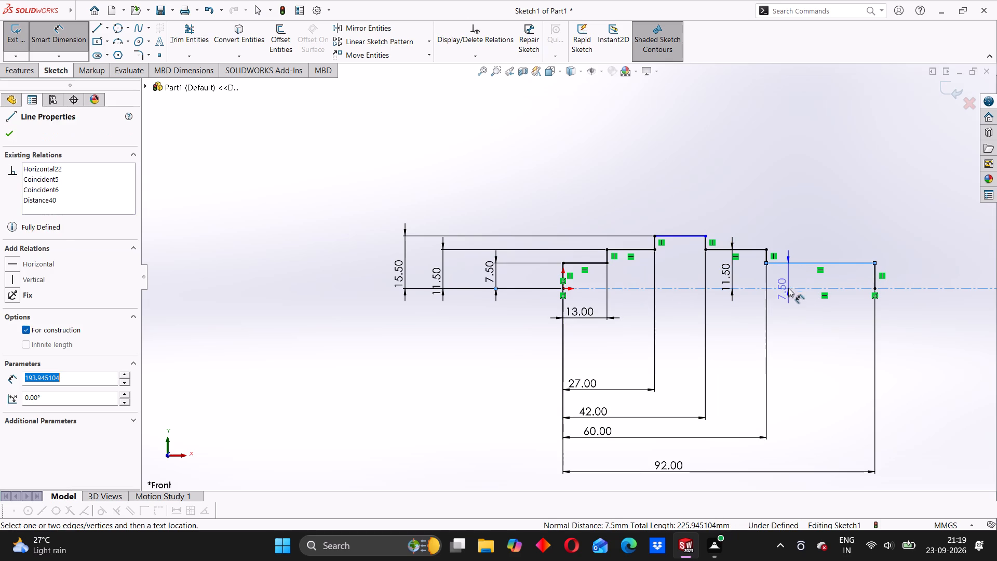
{"action": "left_click", "coordinate": [783, 277]}
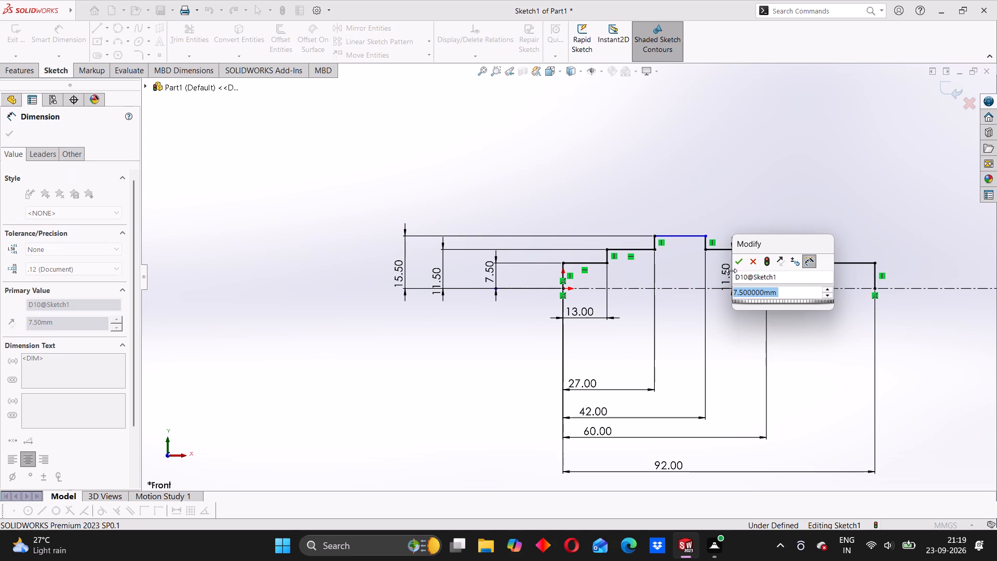
{"action": "left_click", "coordinate": [738, 260]}
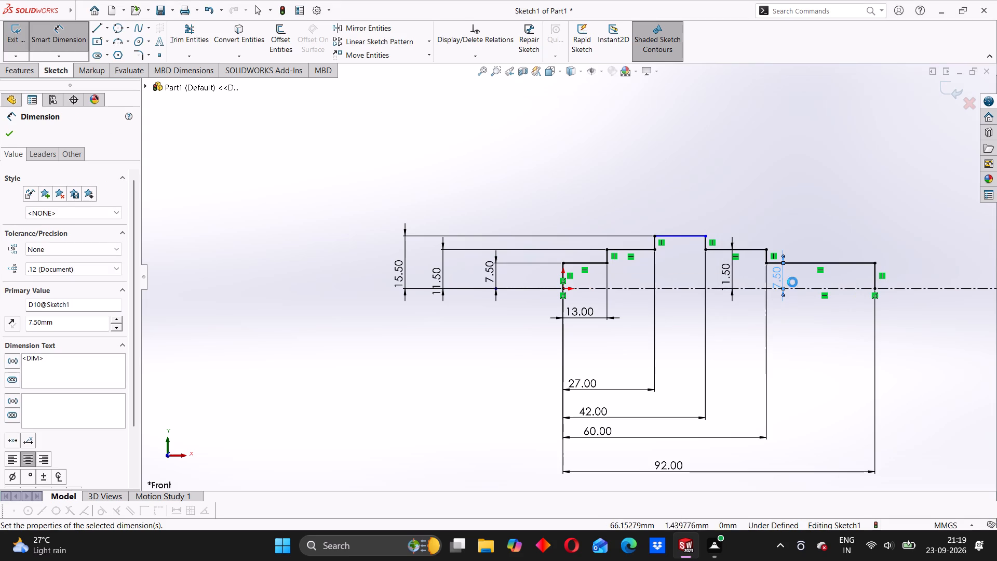
{"action": "left_click_drag", "start_coordinate": [780, 275], "coordinate": [890, 278]}
{"action": "left_click", "coordinate": [890, 278]}
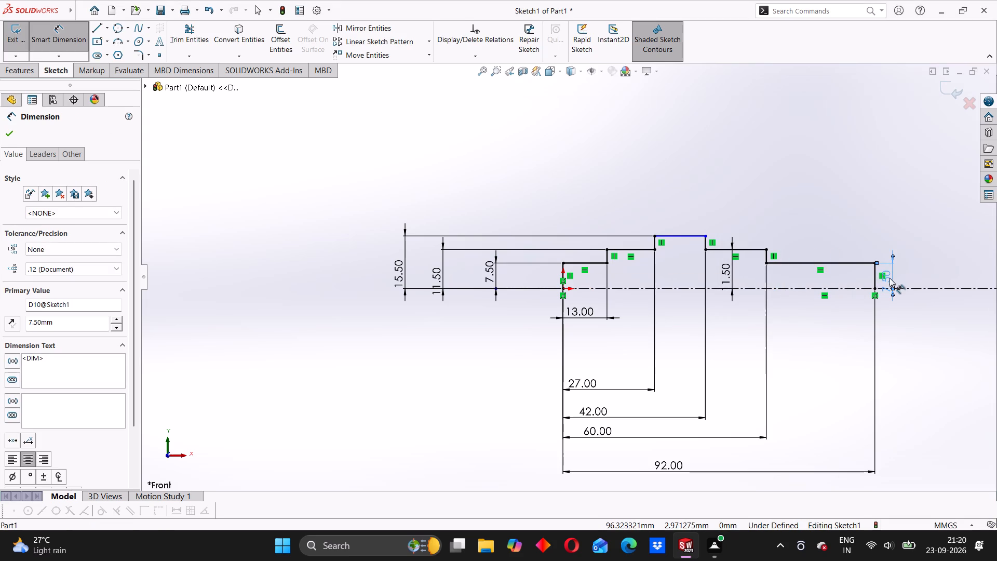
{"action": "left_click", "coordinate": [747, 217]}
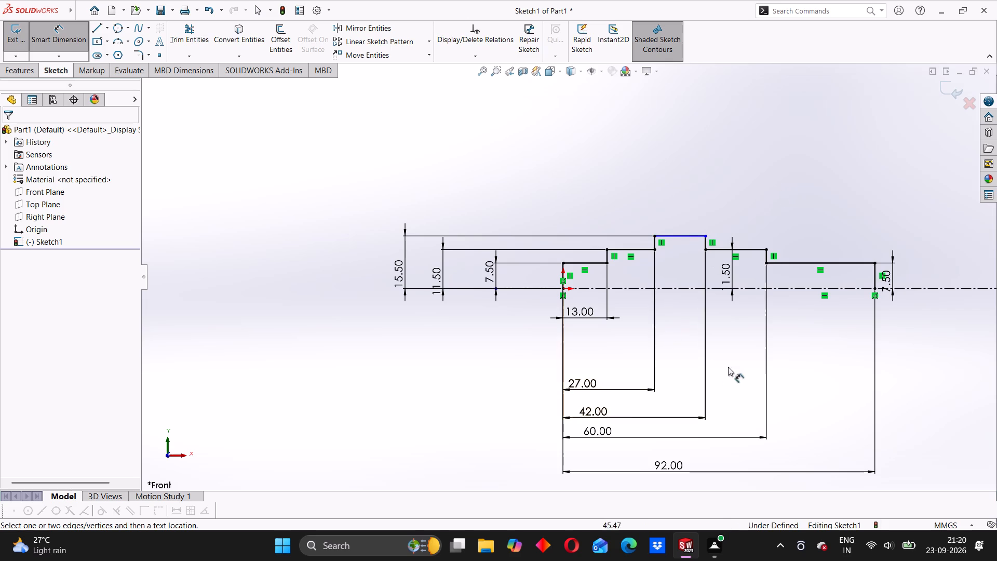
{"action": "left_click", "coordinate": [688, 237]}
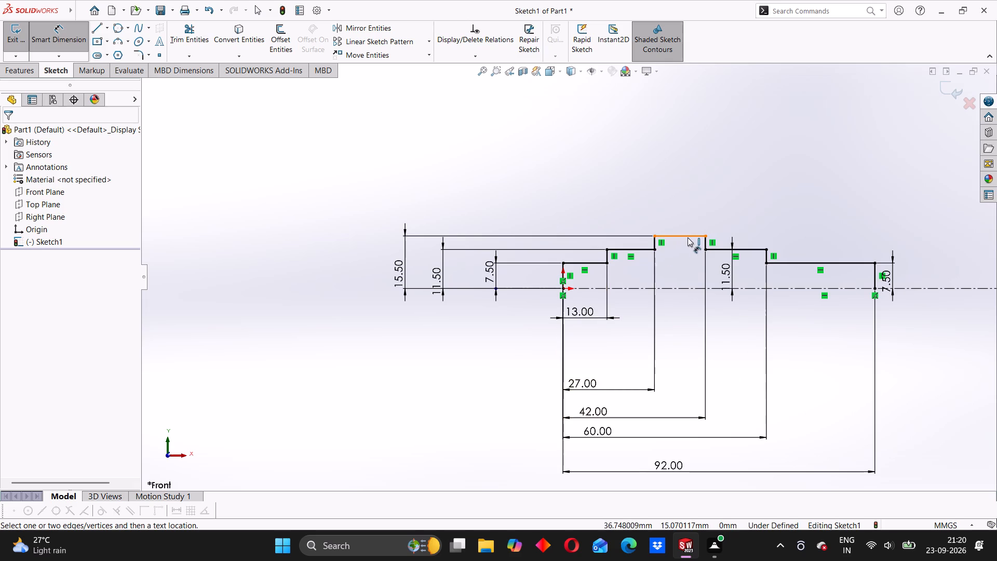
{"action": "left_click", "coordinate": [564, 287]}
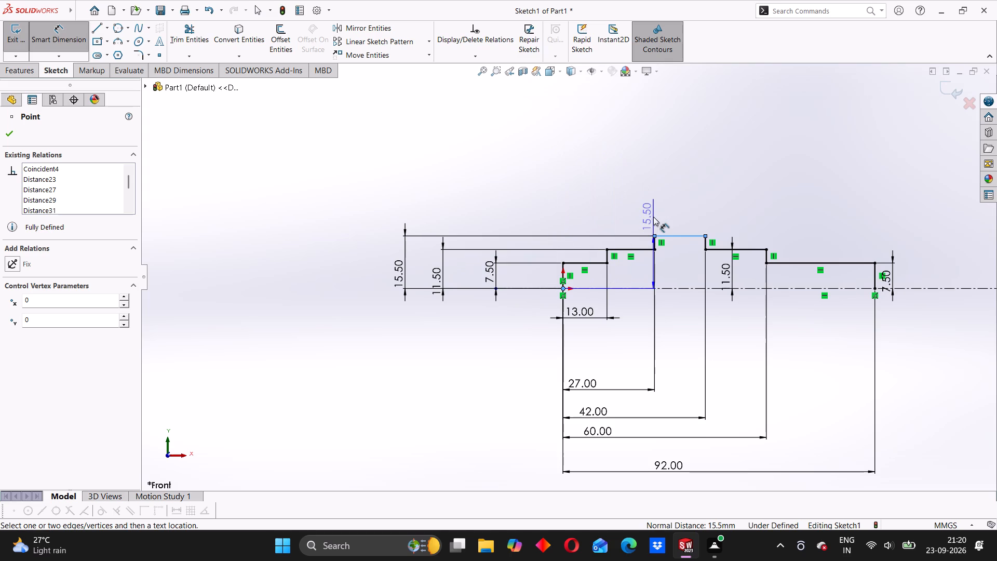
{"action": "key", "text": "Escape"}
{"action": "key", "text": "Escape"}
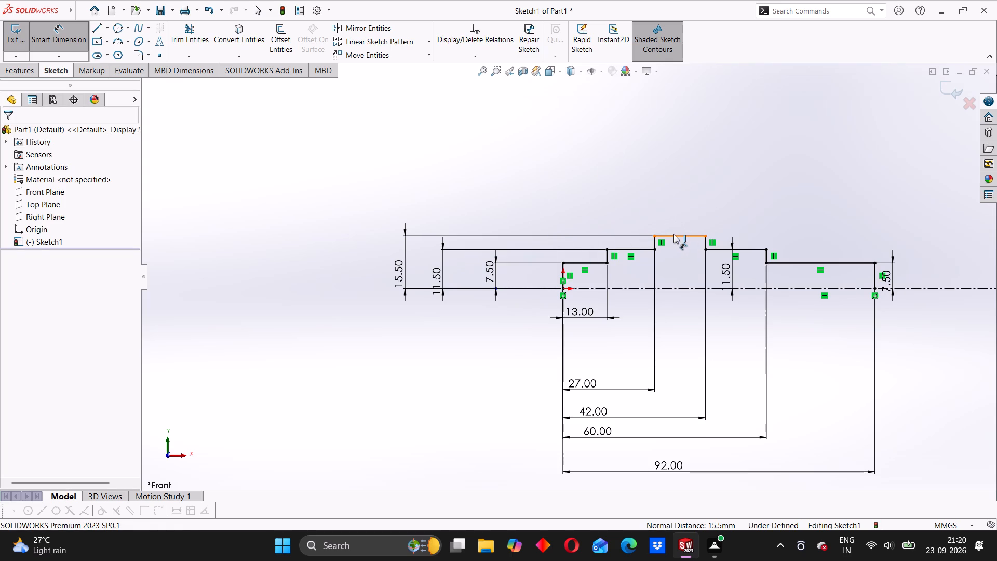
Dimension the length of the tallest step's top line as 15 mm, placed above the profile.
{"action": "left_click", "coordinate": [673, 234]}
{"action": "left_click", "coordinate": [673, 217]}
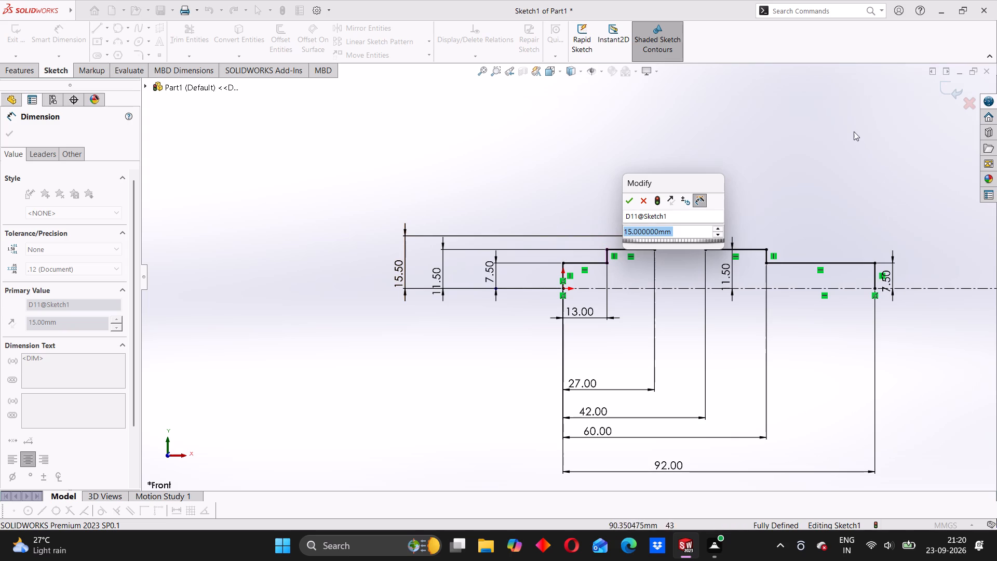
{"action": "left_click", "coordinate": [630, 203]}
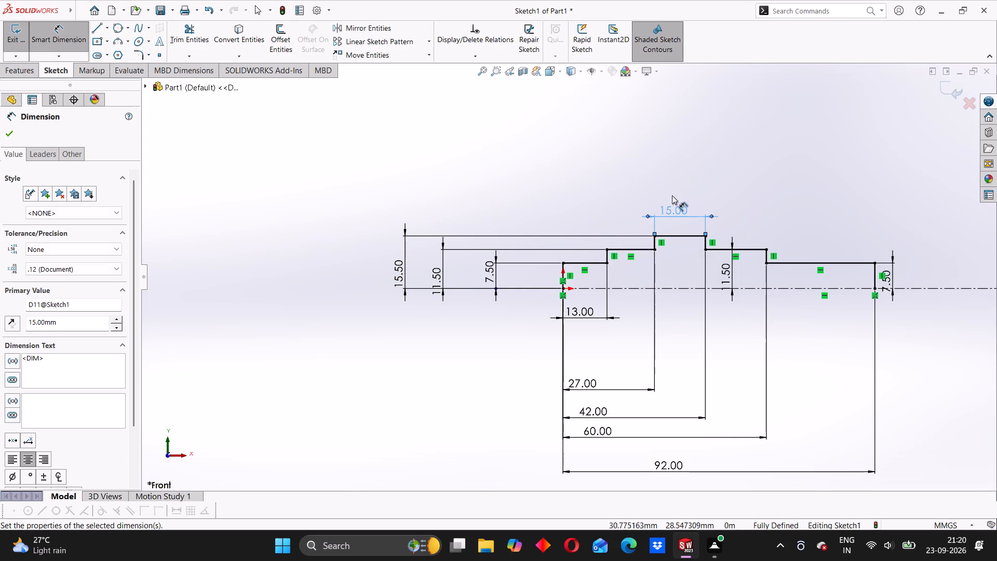
{"action": "left_click", "coordinate": [831, 215]}
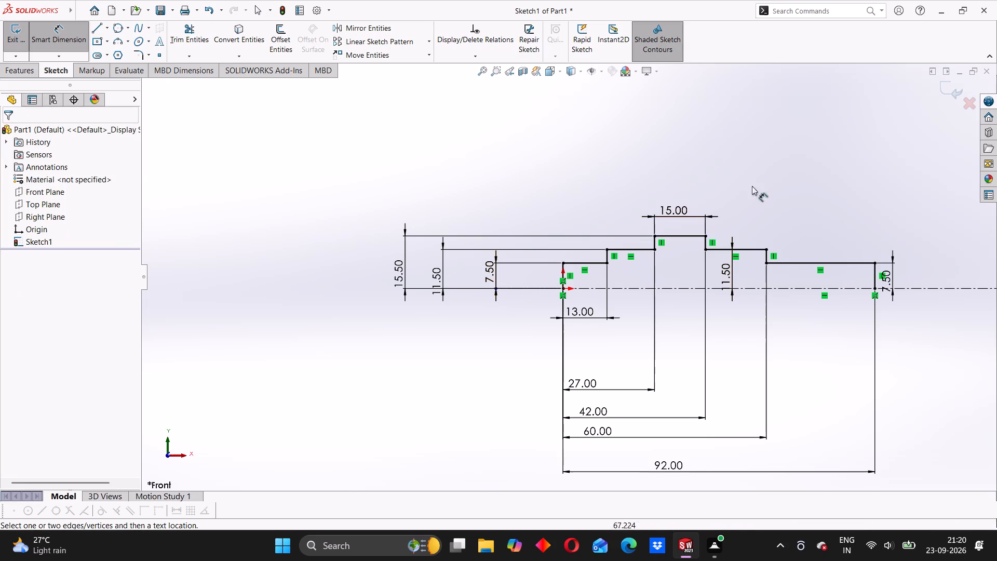
Trim the centerline's overhang past the 92 mm end of the profile and exit the sketch.
{"action": "scroll", "coordinate": [831, 244], "scroll_direction": "down", "scroll_amount": 2}
{"action": "scroll", "coordinate": [831, 243], "scroll_direction": "up", "scroll_amount": 4}
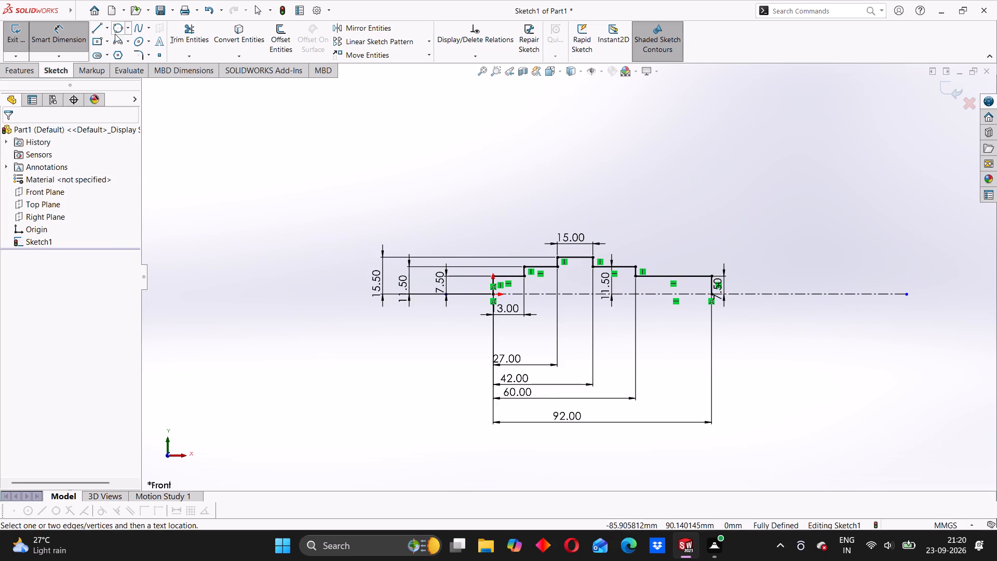
{"action": "left_click", "coordinate": [173, 35]}
{"action": "left_click_drag", "start_coordinate": [830, 274], "coordinate": [802, 324]}
{"action": "left_click", "coordinate": [764, 295]}
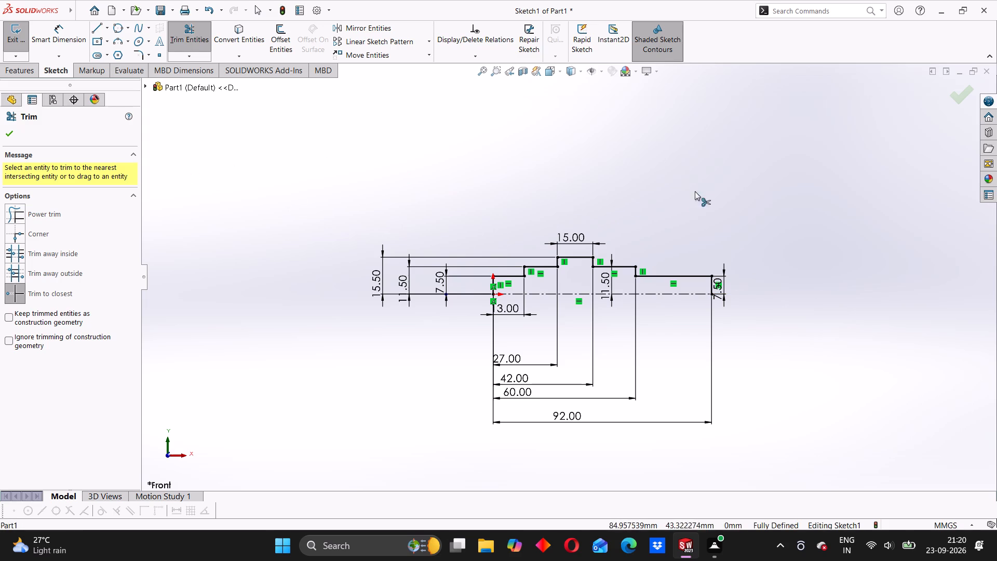
{"action": "left_click", "coordinate": [945, 96]}
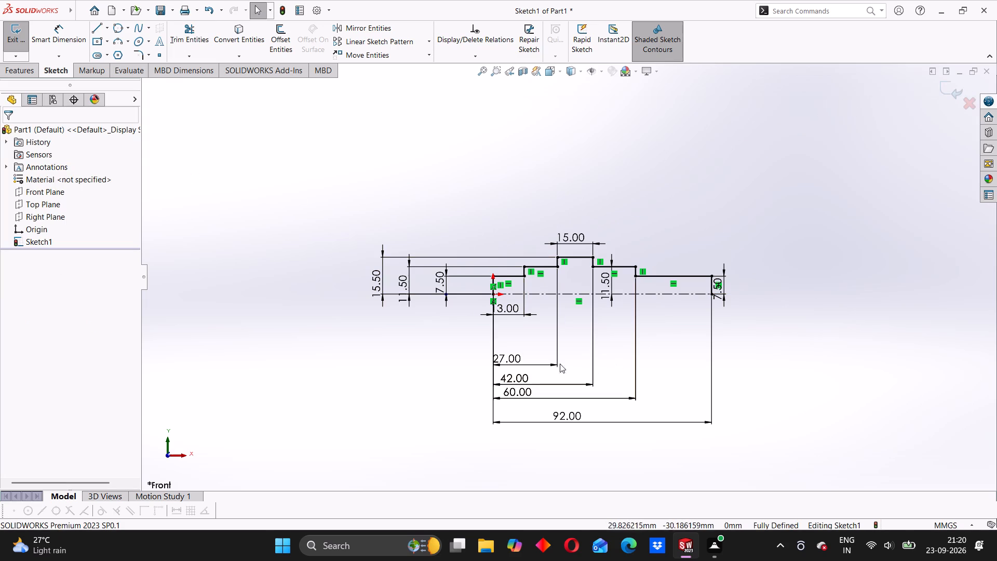
{"action": "middle_click_drag", "start_coordinate": [762, 330], "coordinate": [736, 331]}
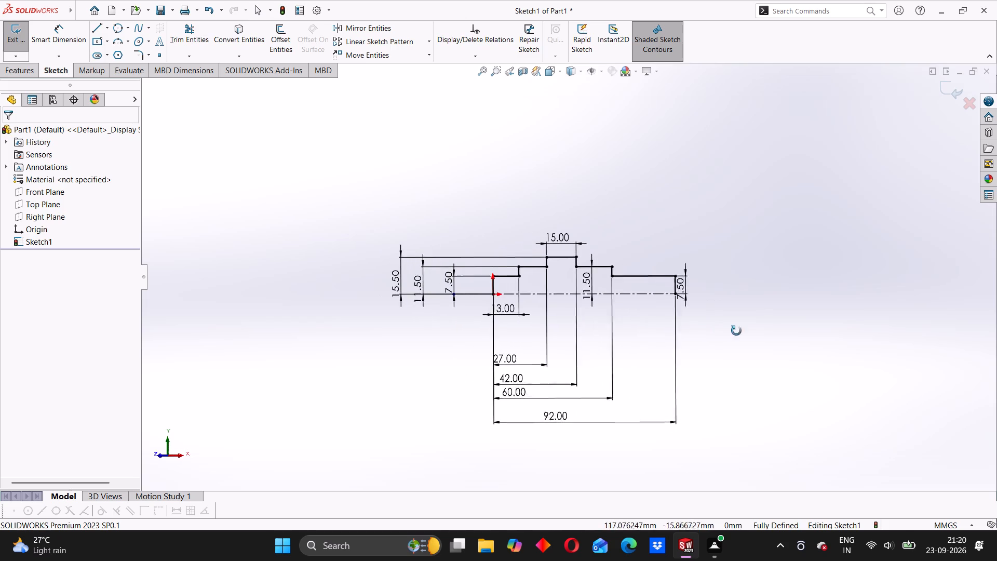
{"action": "middle_click_drag", "start_coordinate": [736, 331], "coordinate": [752, 331]}
{"action": "left_click", "coordinate": [944, 89]}
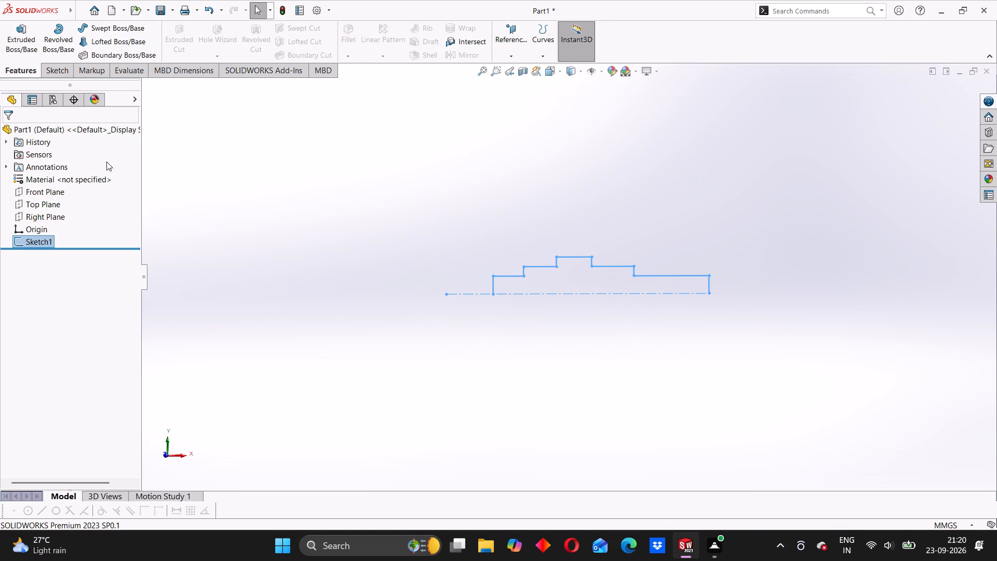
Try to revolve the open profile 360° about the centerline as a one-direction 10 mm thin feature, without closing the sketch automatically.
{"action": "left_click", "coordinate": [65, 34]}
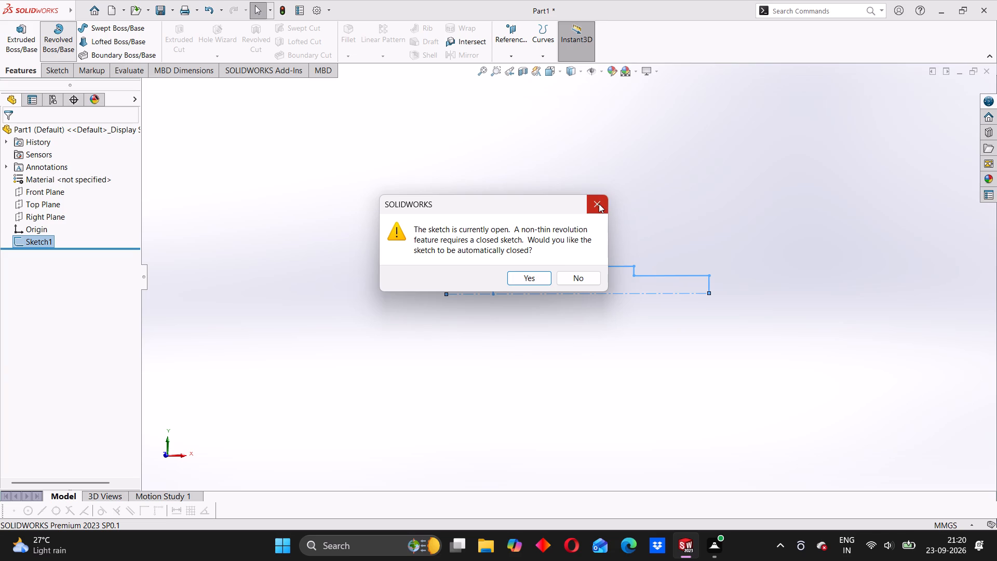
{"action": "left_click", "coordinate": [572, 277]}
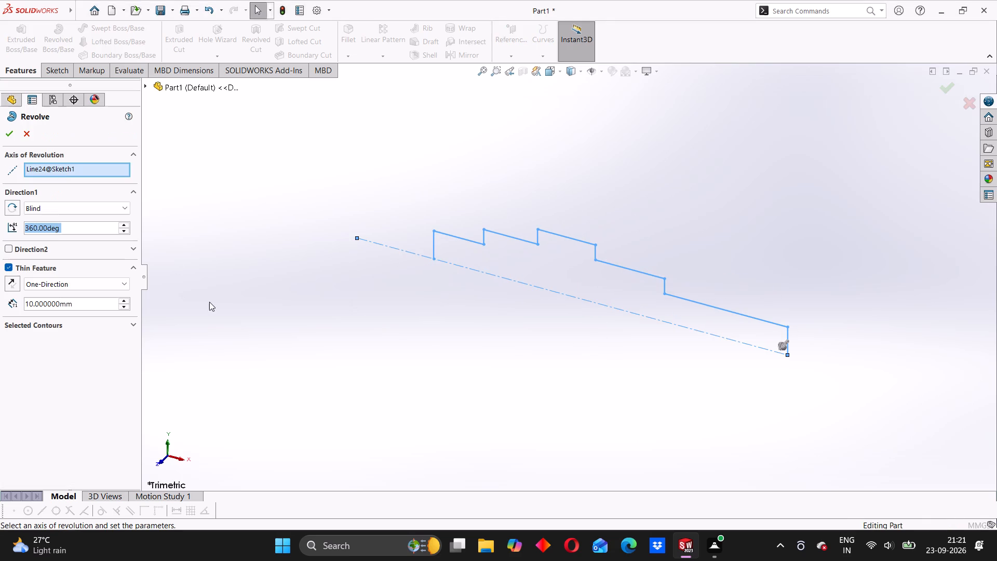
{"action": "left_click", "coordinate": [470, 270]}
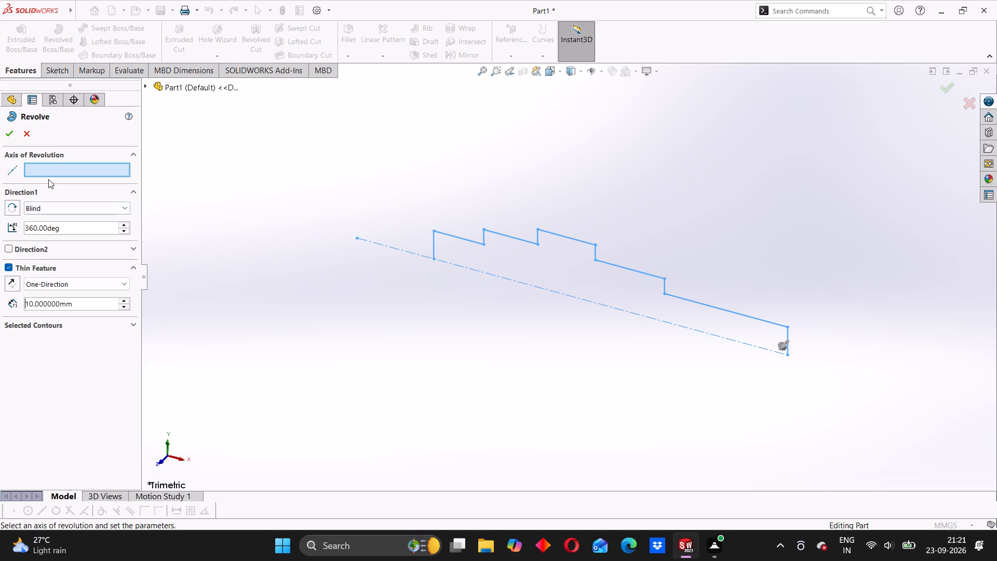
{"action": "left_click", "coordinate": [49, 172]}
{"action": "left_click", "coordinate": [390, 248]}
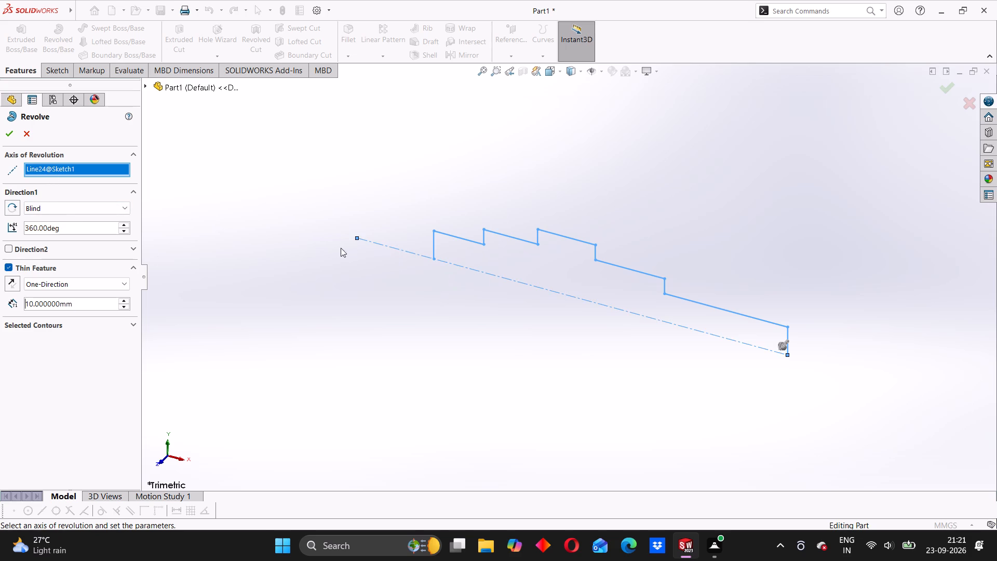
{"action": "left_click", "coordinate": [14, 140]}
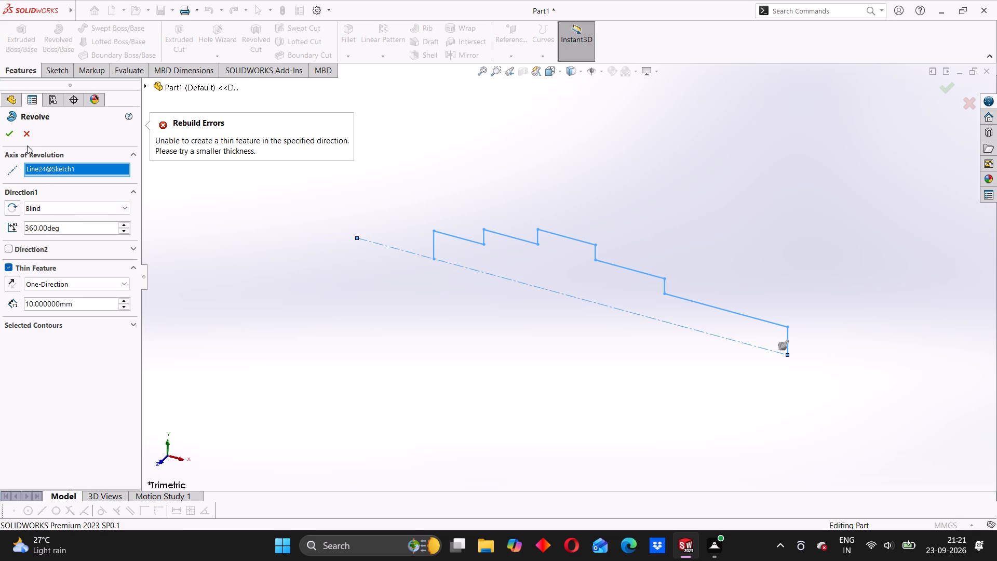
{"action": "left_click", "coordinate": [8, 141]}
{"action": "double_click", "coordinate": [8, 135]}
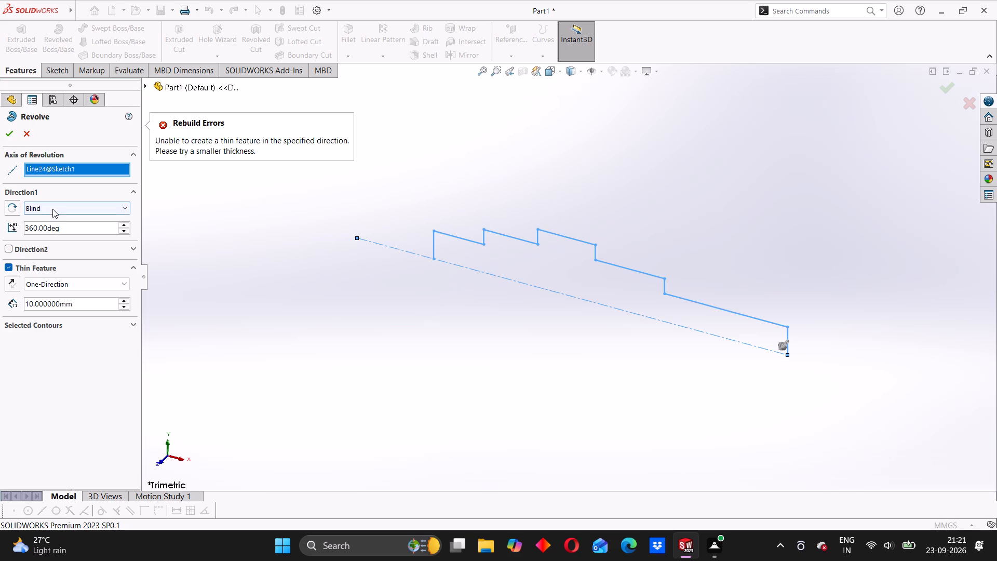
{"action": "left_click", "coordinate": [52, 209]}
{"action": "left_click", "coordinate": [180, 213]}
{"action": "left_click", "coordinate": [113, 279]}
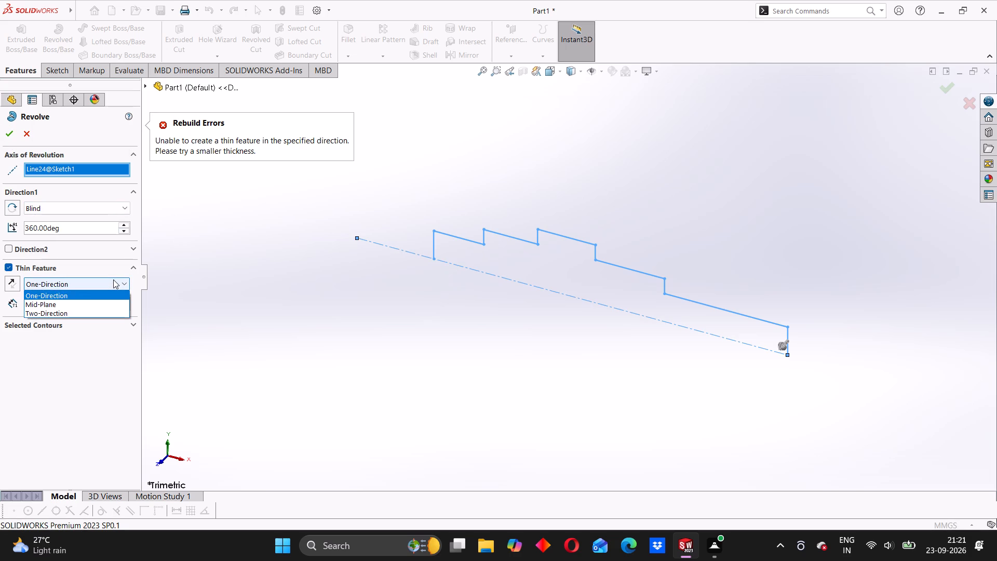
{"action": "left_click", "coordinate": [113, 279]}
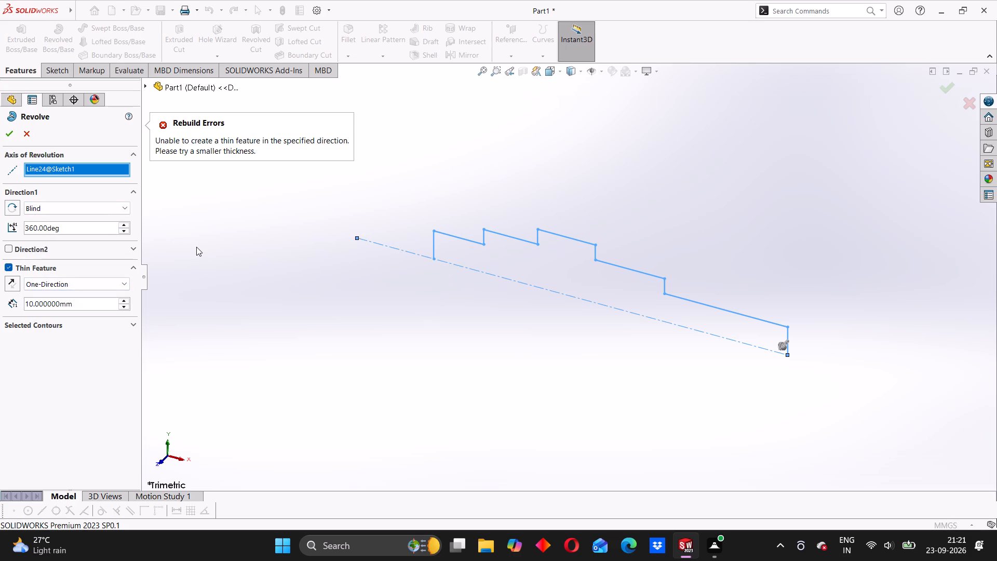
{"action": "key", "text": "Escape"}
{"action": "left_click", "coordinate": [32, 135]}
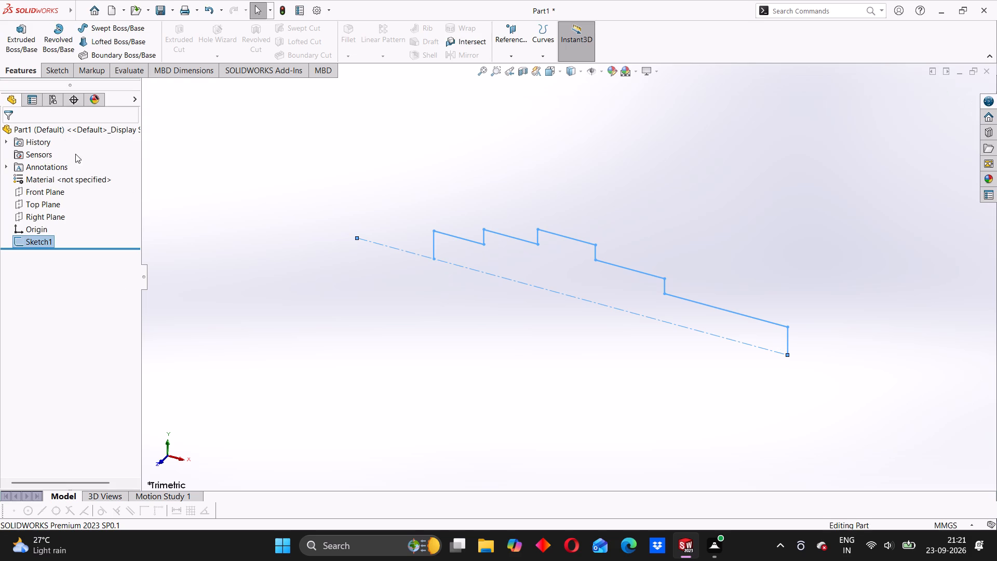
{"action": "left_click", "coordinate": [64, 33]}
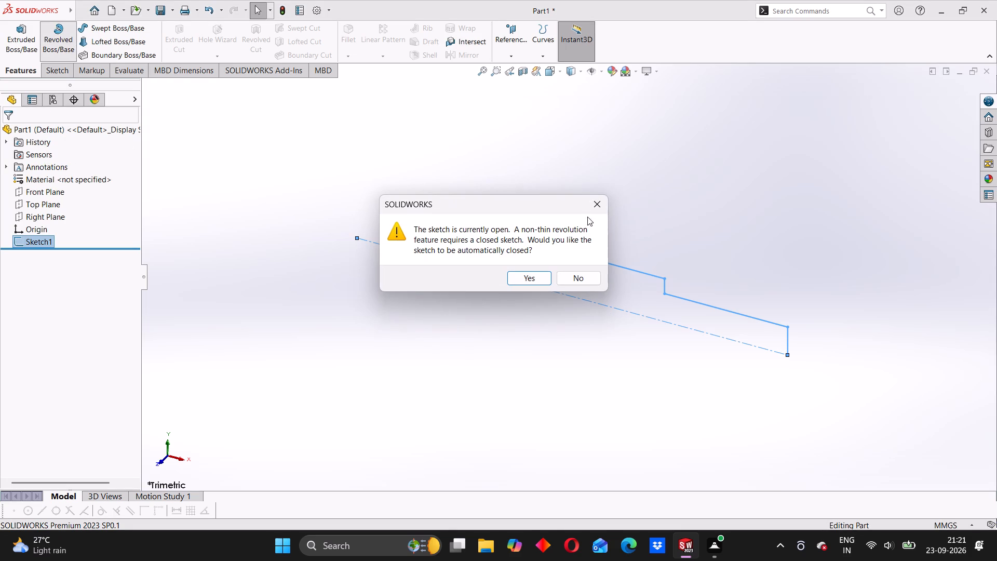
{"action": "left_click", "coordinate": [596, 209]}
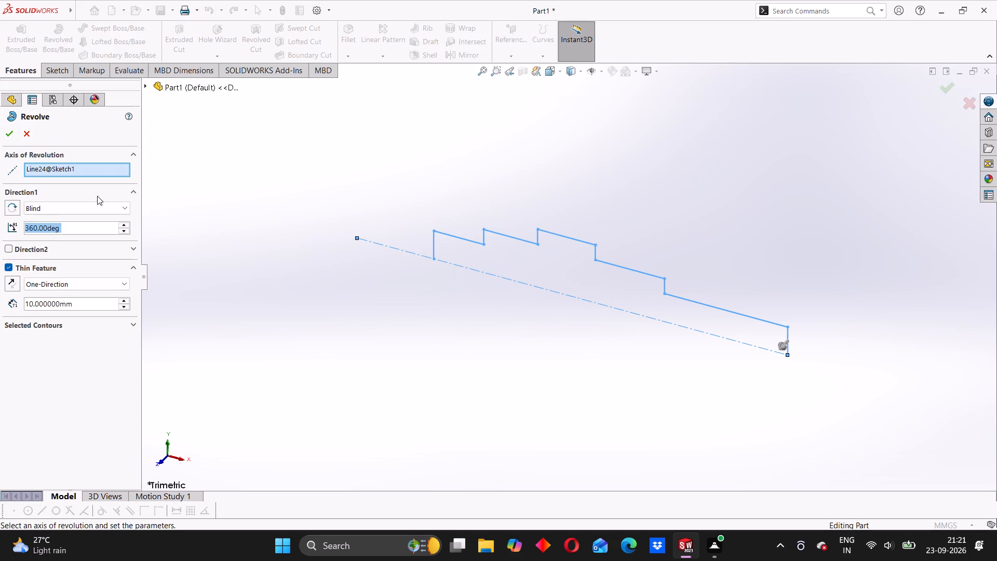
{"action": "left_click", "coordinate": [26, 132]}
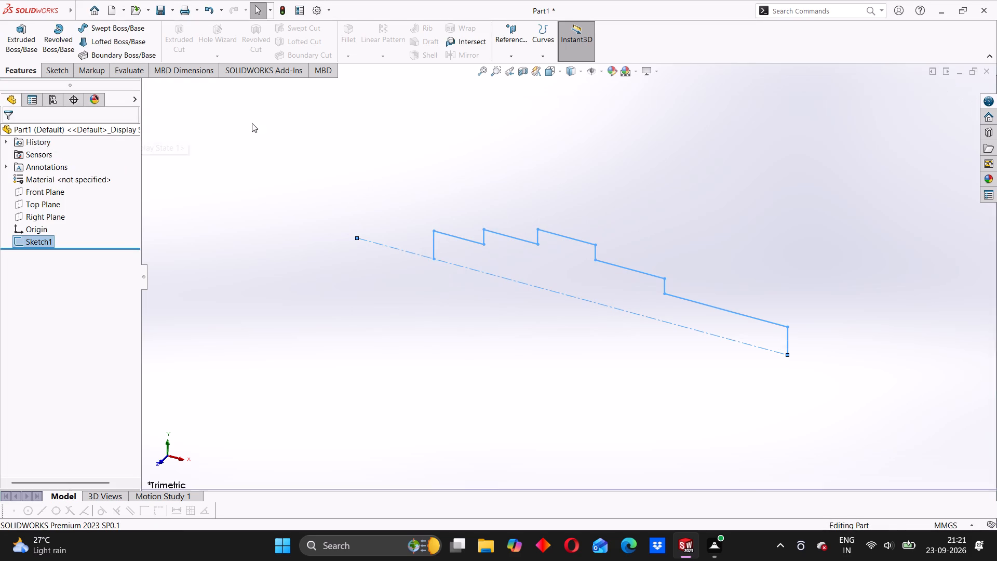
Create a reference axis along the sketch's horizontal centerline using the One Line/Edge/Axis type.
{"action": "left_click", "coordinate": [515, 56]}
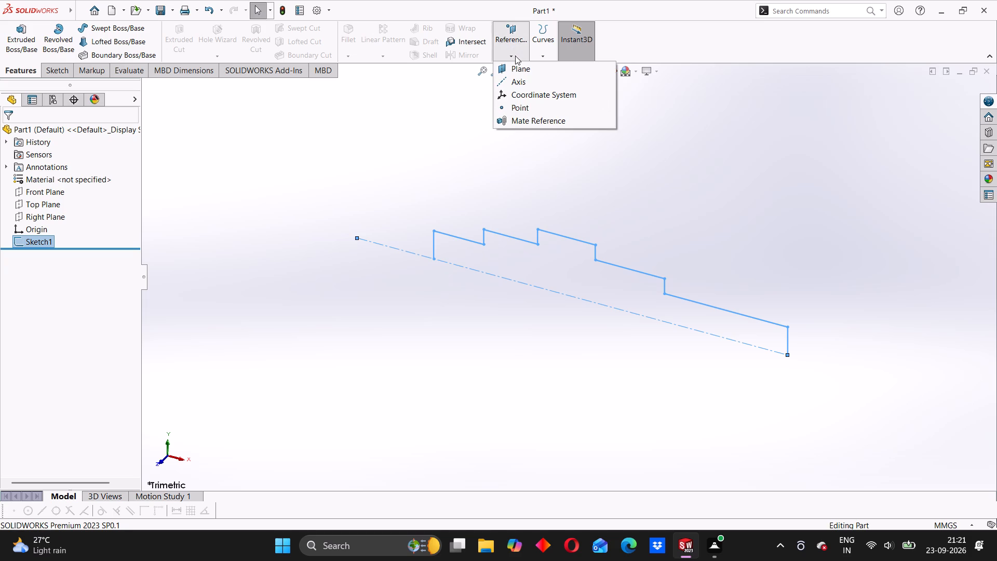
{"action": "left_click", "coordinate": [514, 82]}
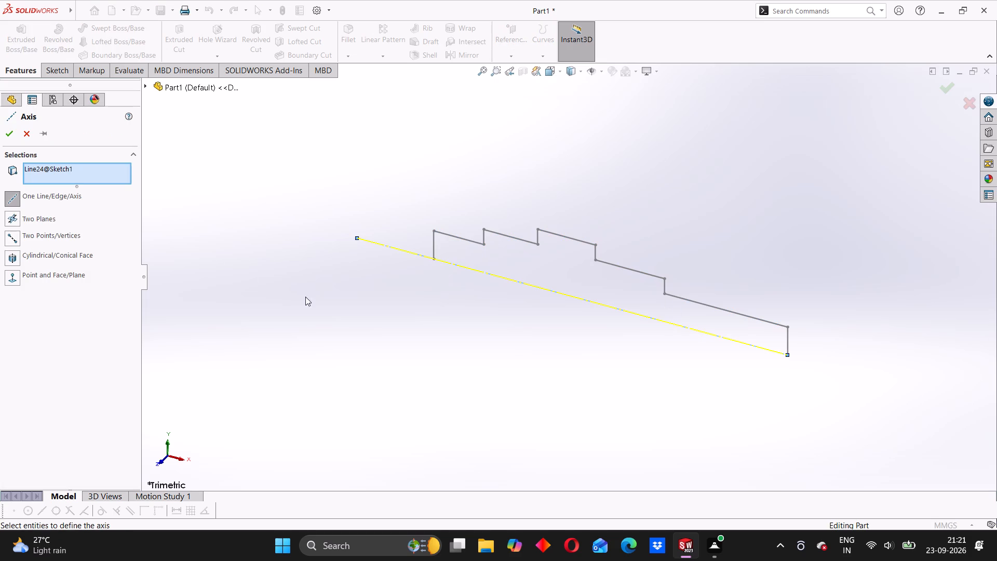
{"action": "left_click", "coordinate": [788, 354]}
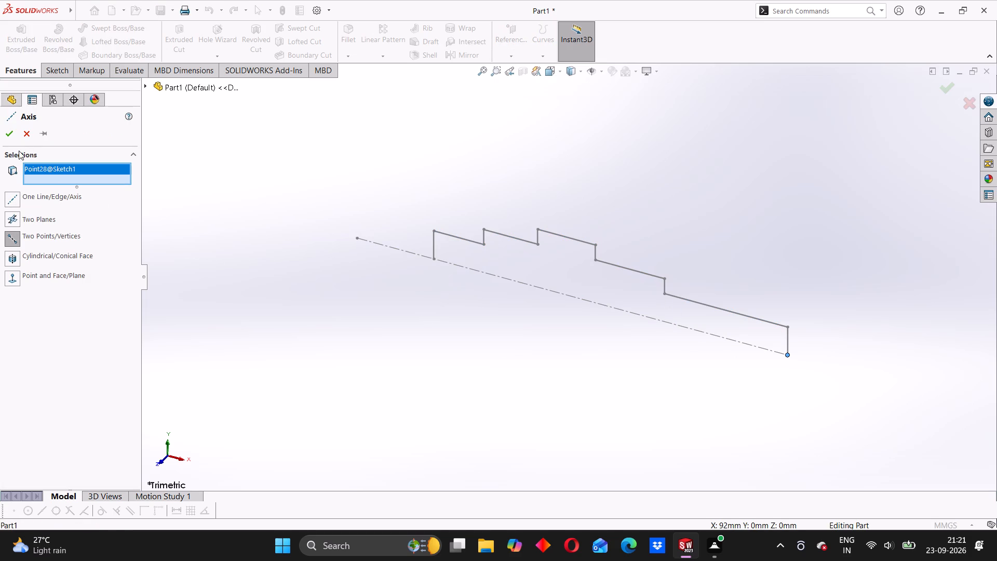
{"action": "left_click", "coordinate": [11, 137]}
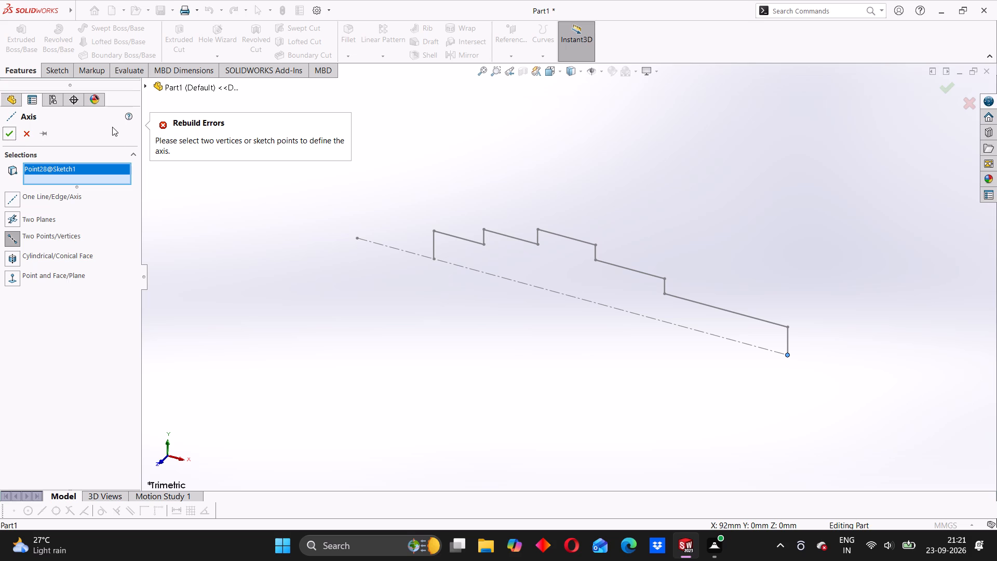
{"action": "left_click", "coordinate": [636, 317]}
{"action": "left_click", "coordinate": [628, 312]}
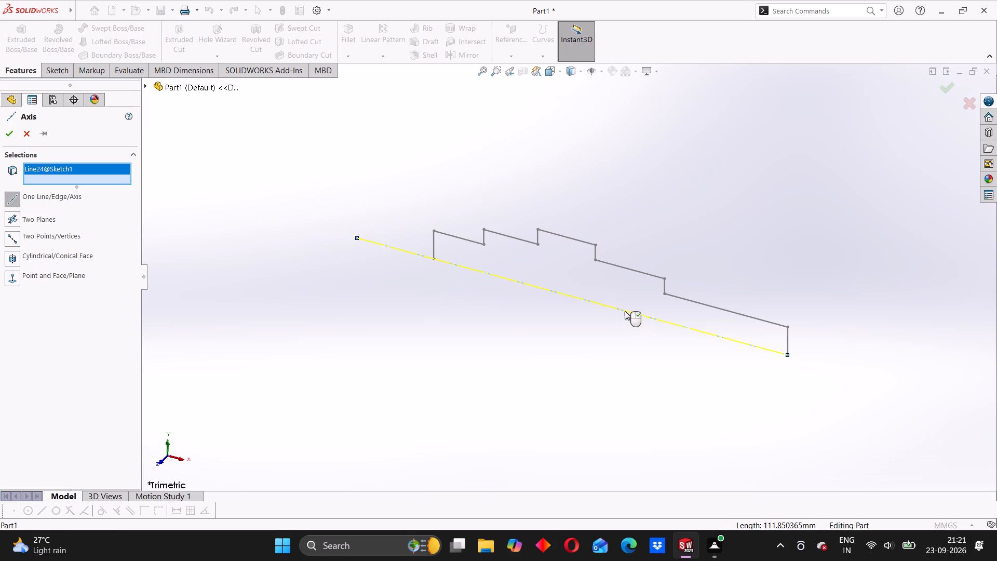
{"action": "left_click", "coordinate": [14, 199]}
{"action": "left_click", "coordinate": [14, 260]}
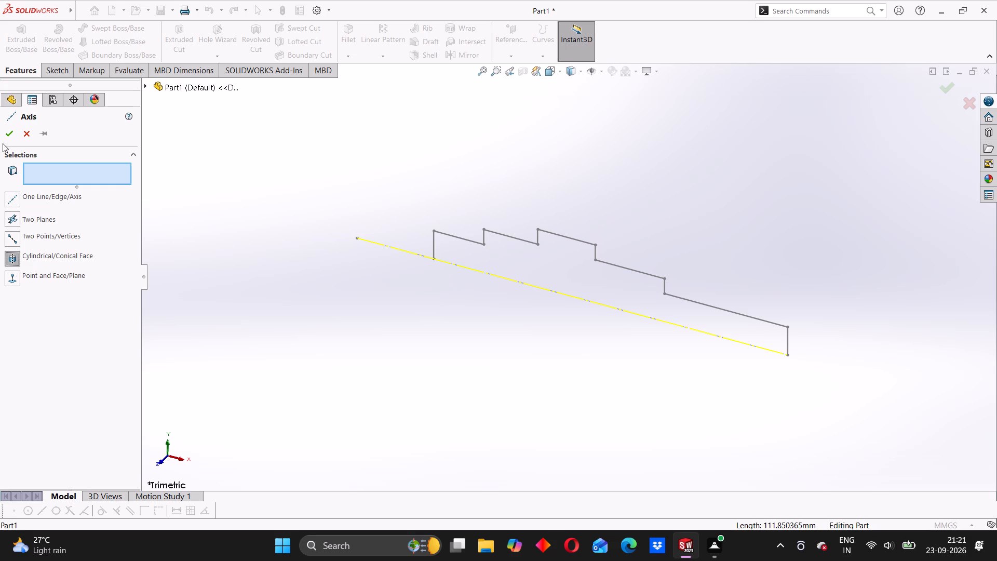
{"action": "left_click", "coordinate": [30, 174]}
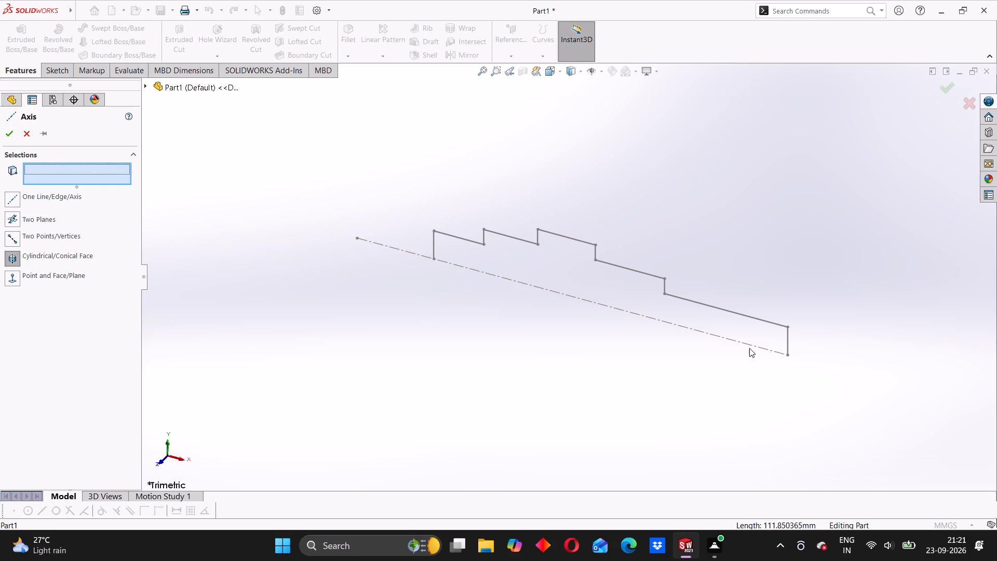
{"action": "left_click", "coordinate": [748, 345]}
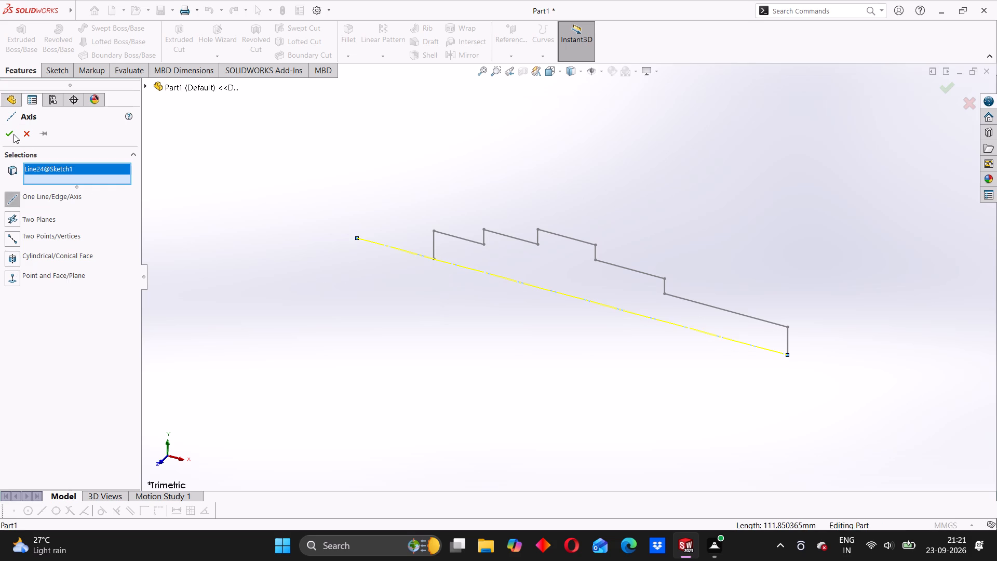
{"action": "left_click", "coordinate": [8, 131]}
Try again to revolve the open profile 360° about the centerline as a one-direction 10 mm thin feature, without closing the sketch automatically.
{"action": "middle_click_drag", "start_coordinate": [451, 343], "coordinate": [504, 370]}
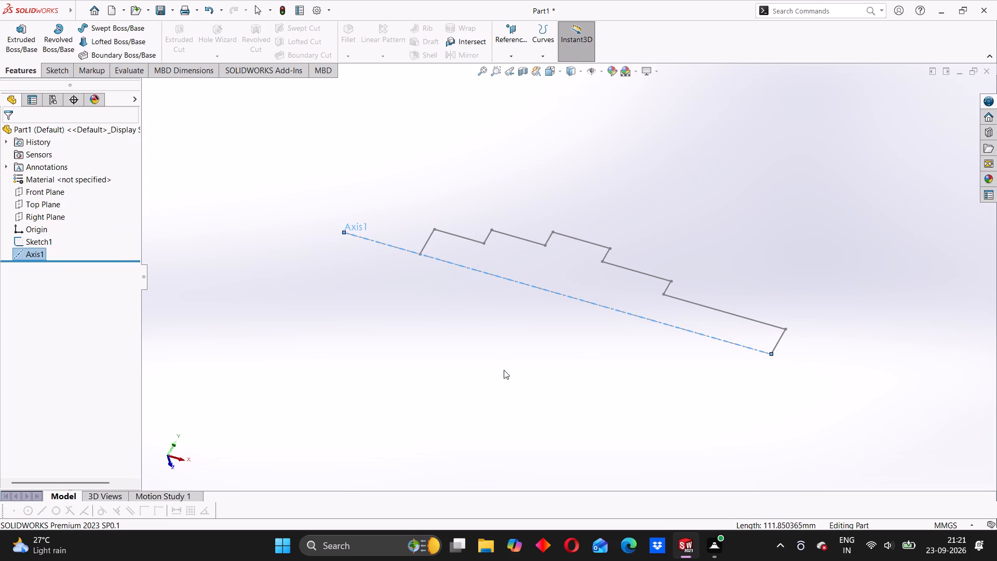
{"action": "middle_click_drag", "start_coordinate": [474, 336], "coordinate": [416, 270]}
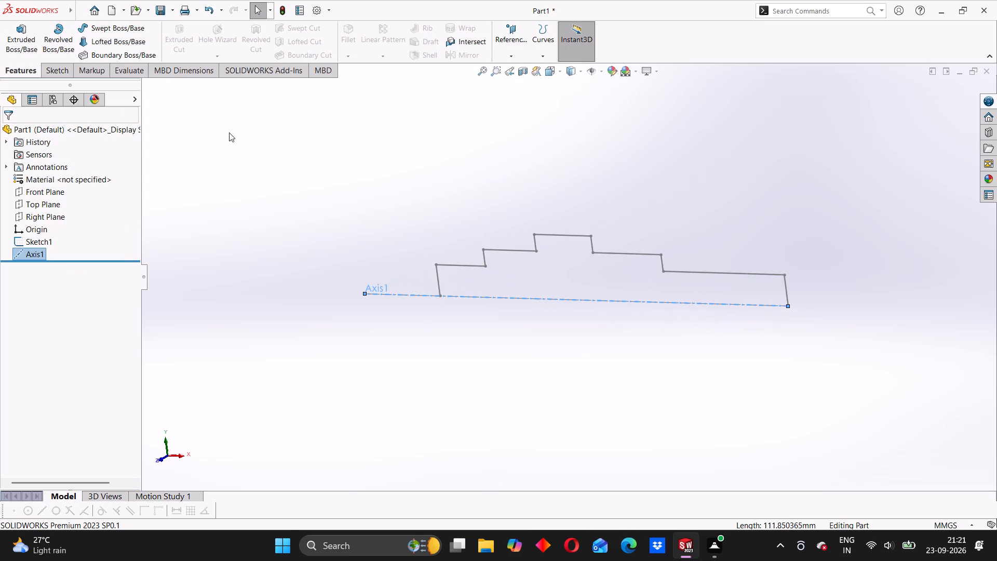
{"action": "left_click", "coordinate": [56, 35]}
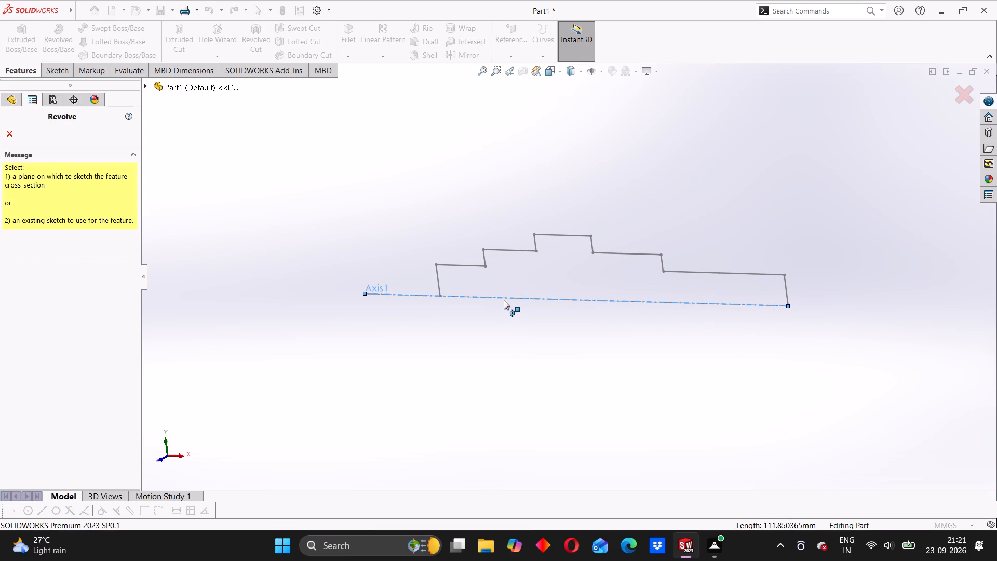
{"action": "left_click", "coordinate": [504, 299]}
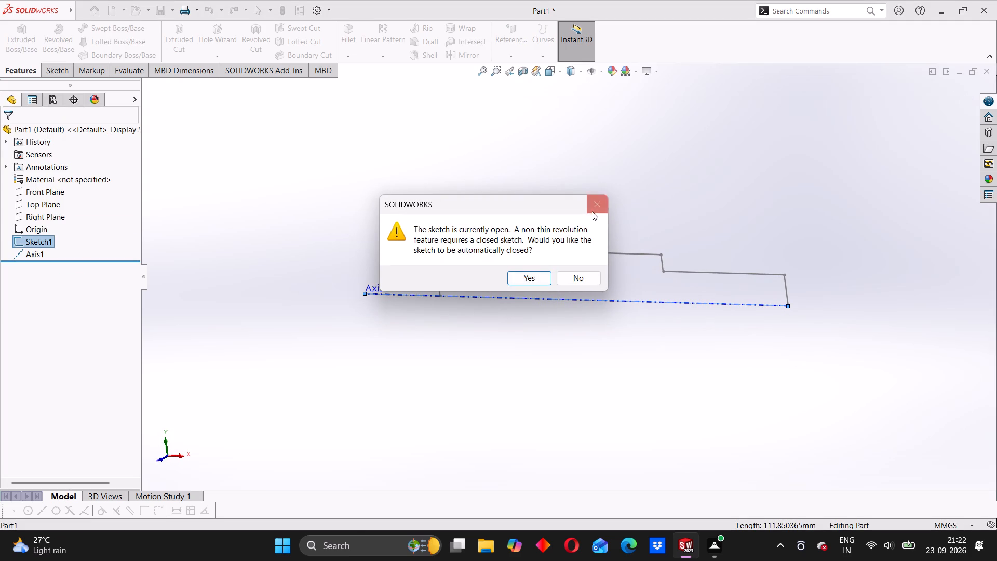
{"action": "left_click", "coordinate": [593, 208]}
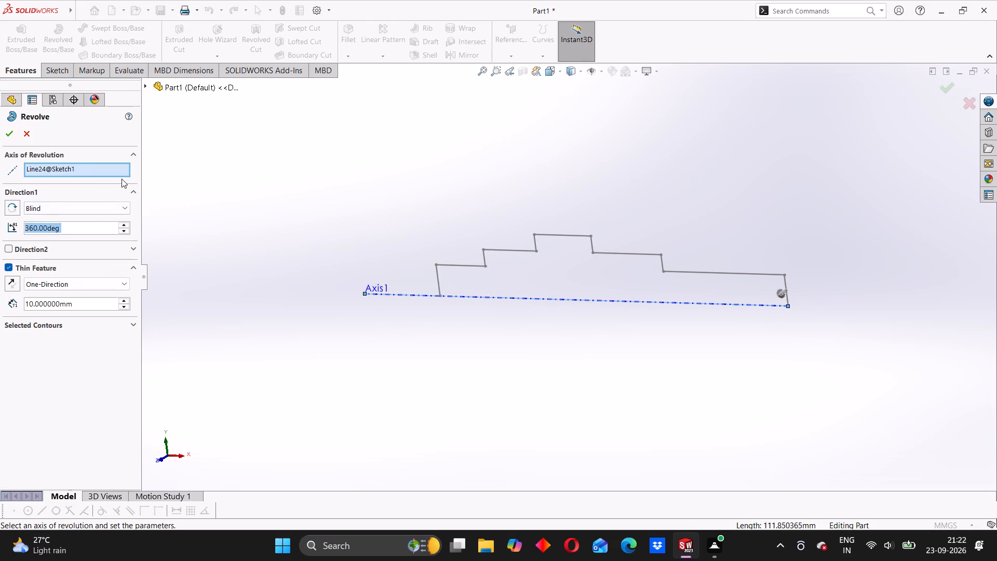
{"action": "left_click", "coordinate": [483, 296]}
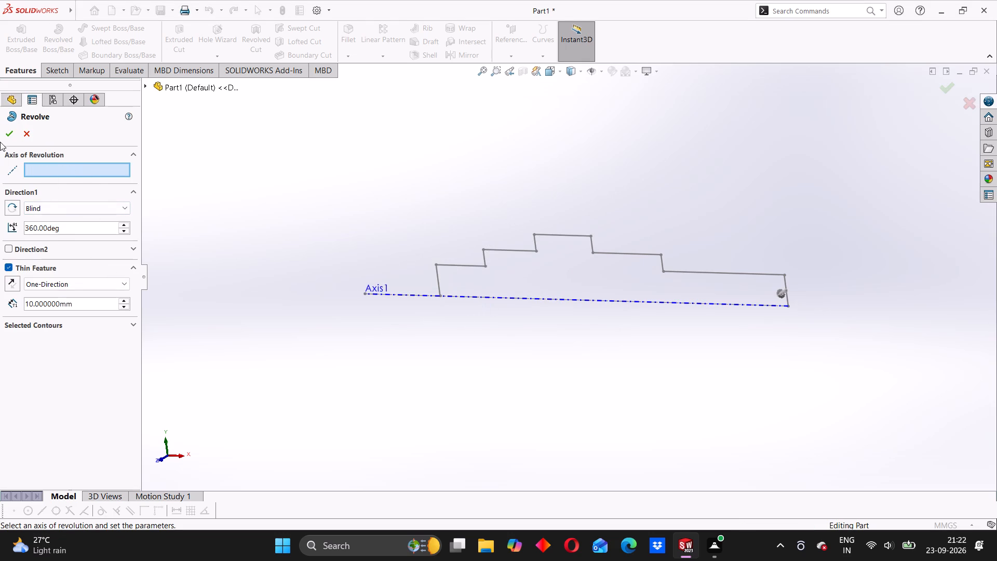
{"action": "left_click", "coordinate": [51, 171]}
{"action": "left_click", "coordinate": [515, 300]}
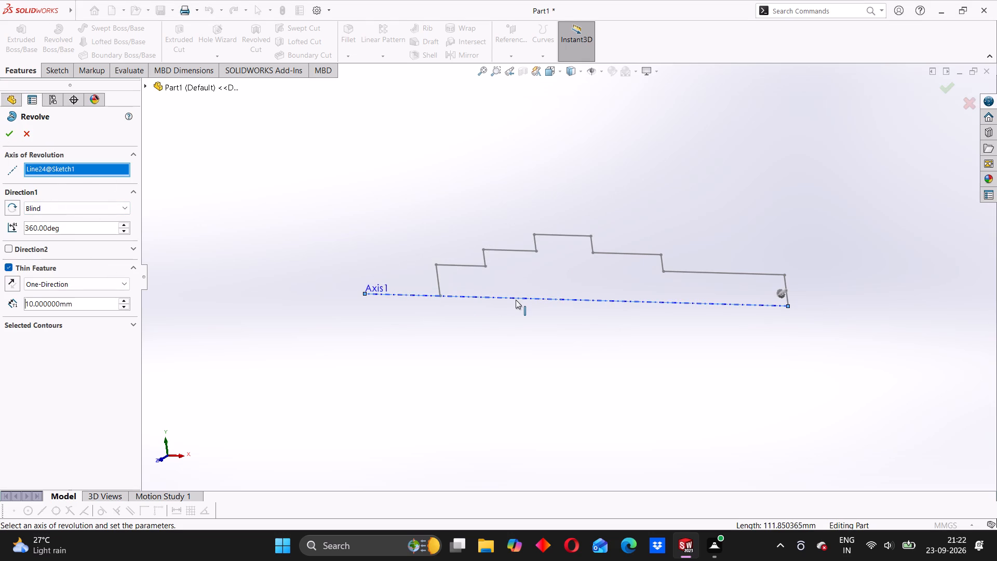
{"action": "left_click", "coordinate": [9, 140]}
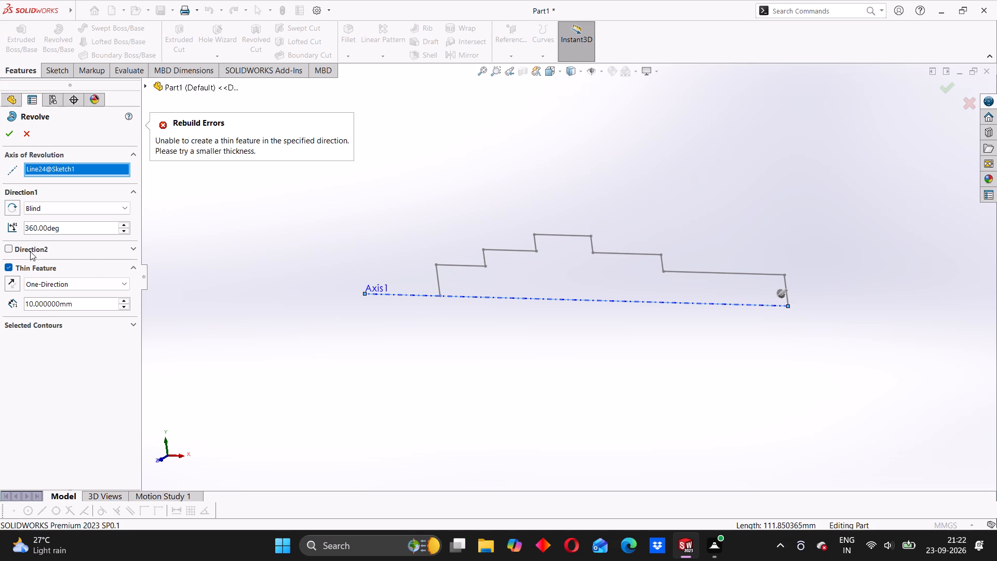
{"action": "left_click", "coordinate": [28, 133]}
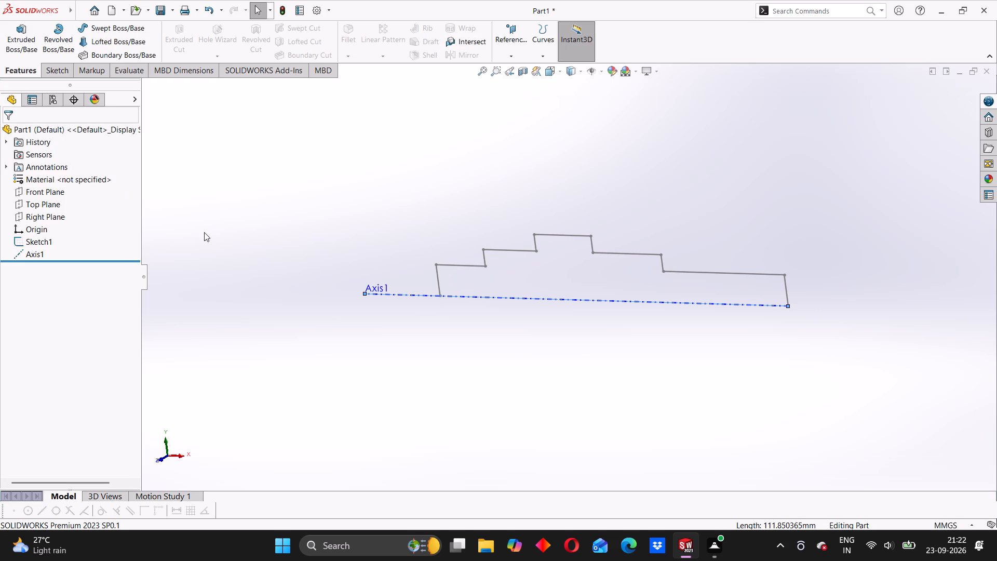
Undo the reference axis and the sketch exit to return to editing the shaft profile sketch.
{"action": "middle_click_drag", "start_coordinate": [491, 345], "coordinate": [521, 314]}
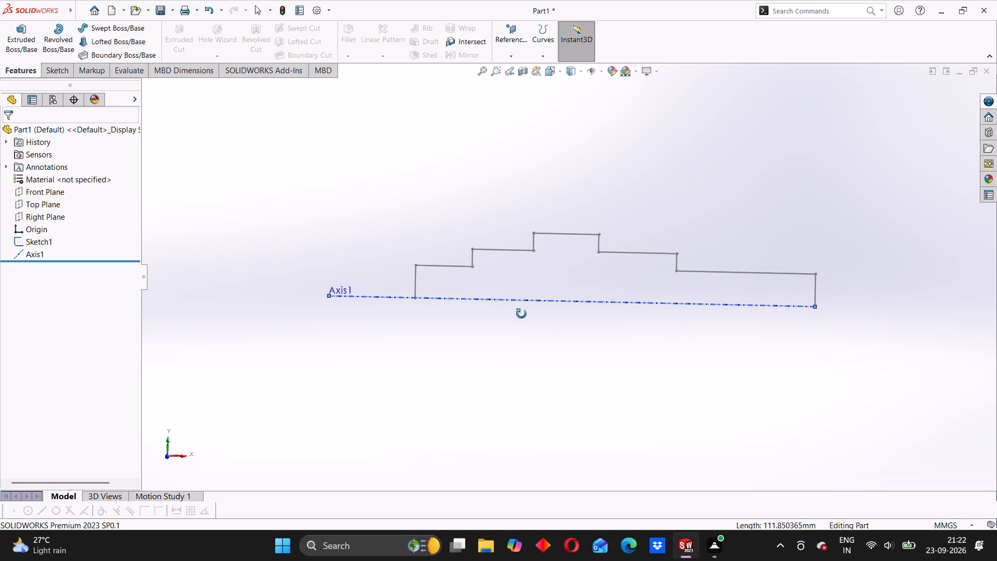
{"action": "middle_click_drag", "start_coordinate": [521, 314], "coordinate": [520, 325]}
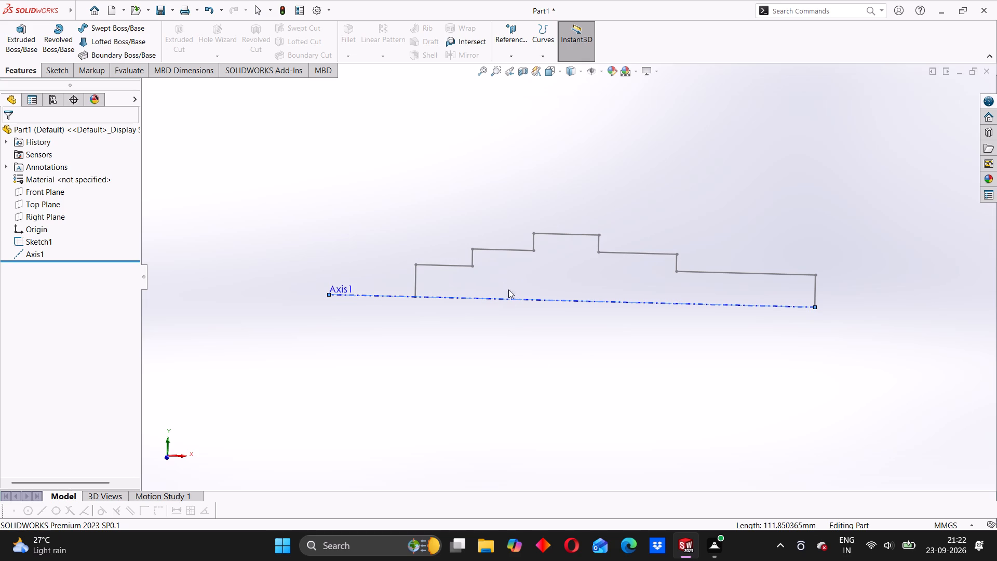
{"action": "middle_click_drag", "start_coordinate": [549, 379], "coordinate": [542, 353]}
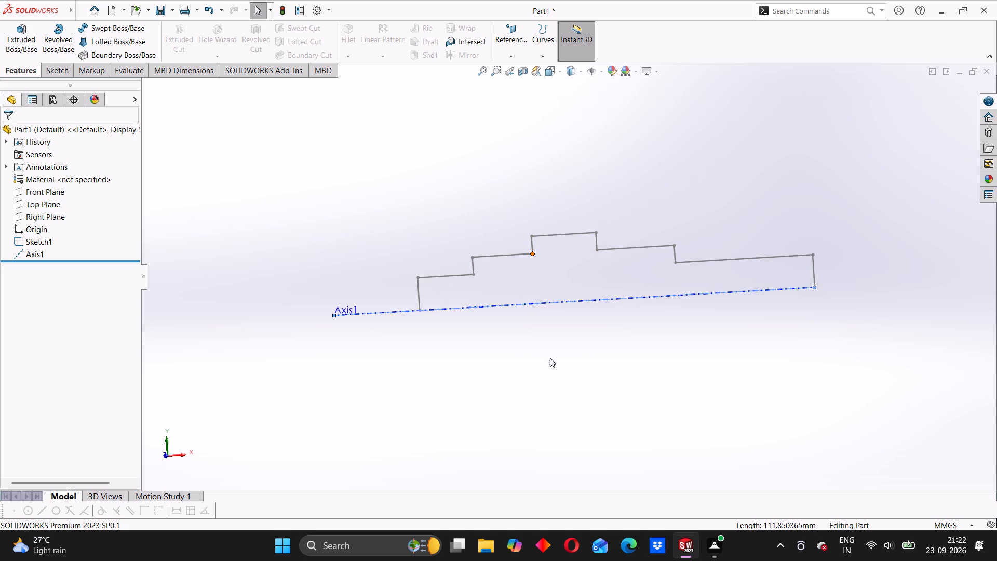
{"action": "middle_click_drag", "start_coordinate": [550, 355], "coordinate": [550, 378]}
{"action": "key", "text": "ctrl+z"}
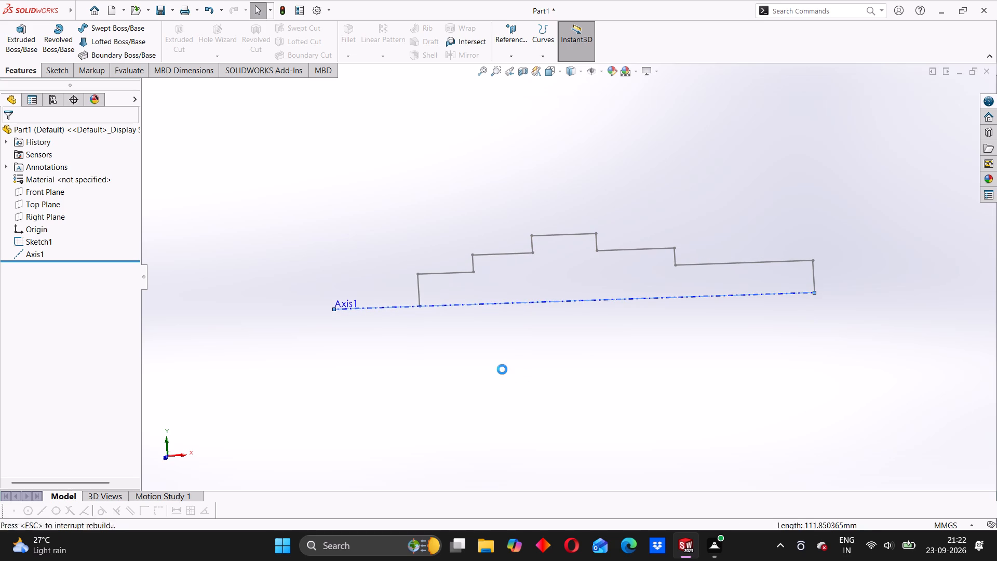
{"action": "key", "text": "ctrl+z"}
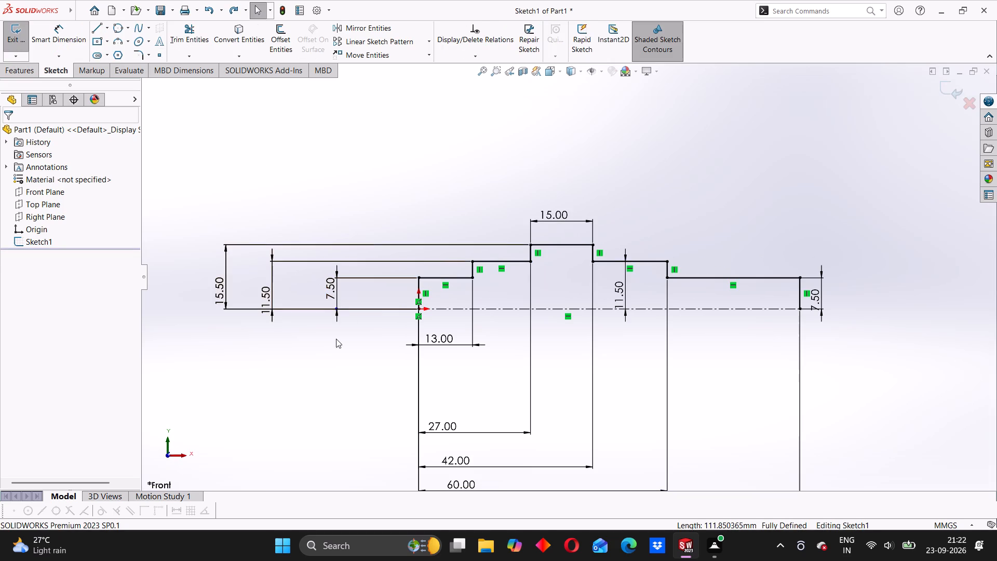
Close the profile with a horizontal 92 mm line along the centerline from the origin to the bottom of the far end's vertical line.
{"action": "scroll", "coordinate": [393, 320], "scroll_direction": "down", "scroll_amount": 3}
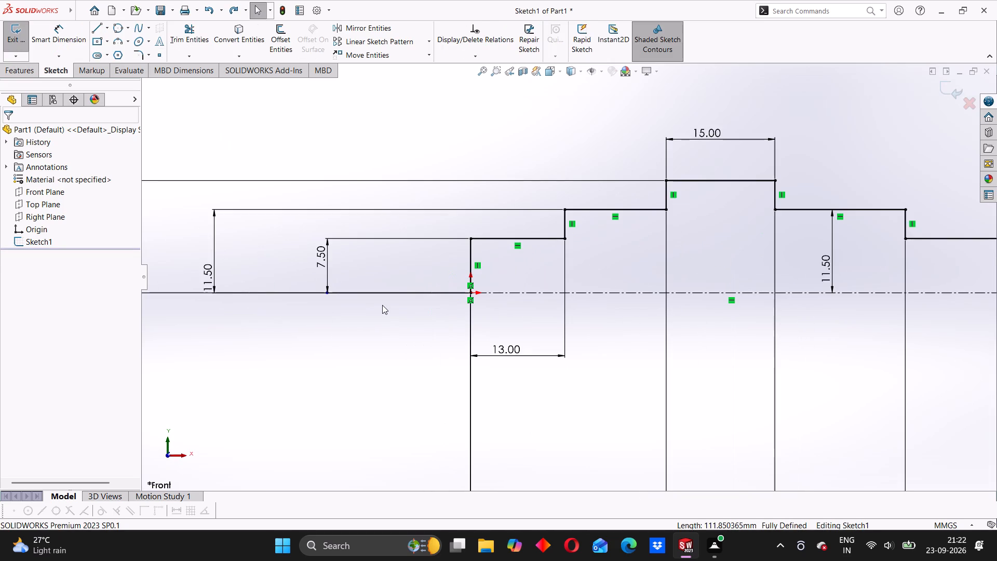
{"action": "scroll", "coordinate": [382, 305], "scroll_direction": "up", "scroll_amount": 1}
{"action": "left_click", "coordinate": [99, 29]}
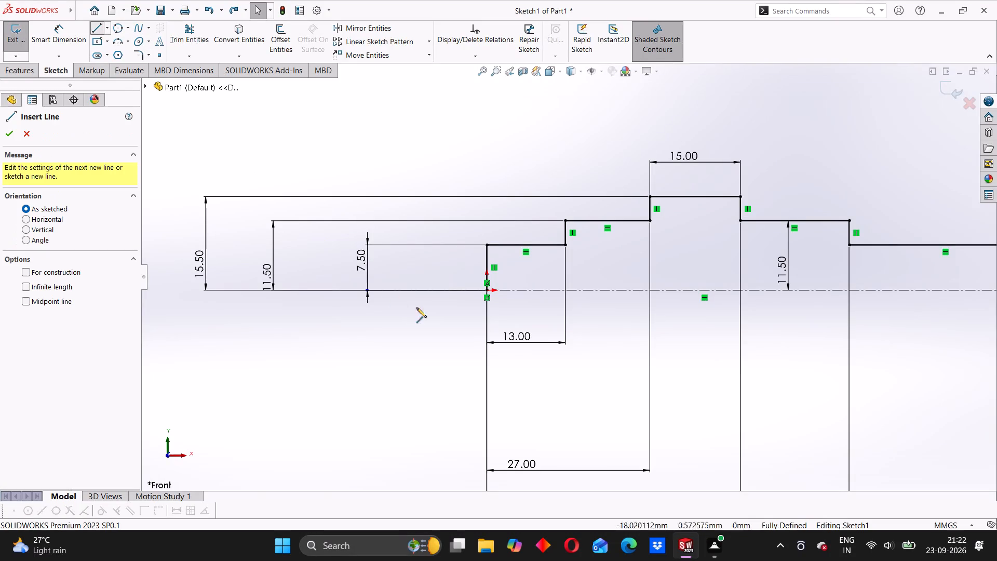
{"action": "left_click", "coordinate": [486, 291]}
{"action": "scroll", "coordinate": [741, 360], "scroll_direction": "up", "scroll_amount": 2}
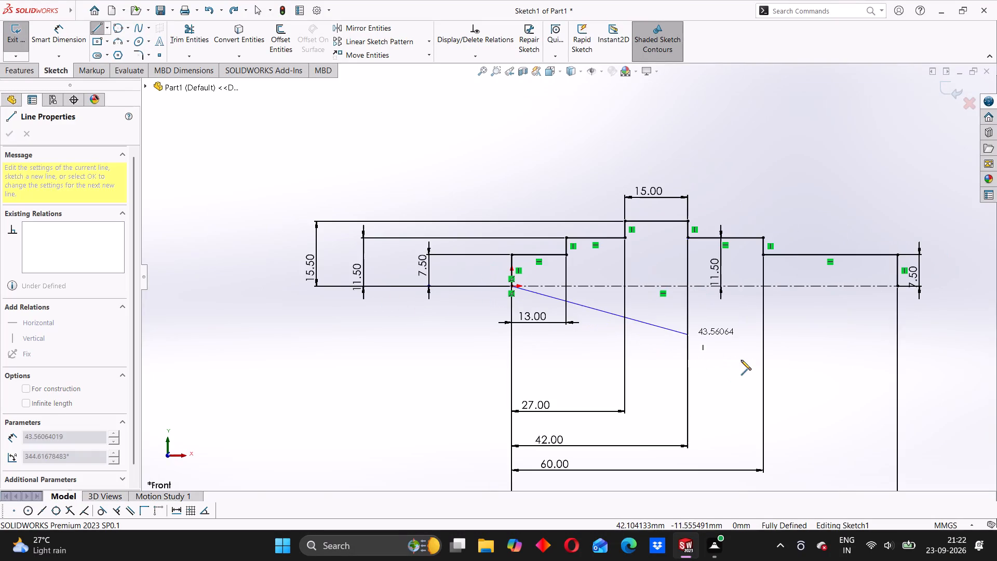
{"action": "scroll", "coordinate": [741, 360], "scroll_direction": "up", "scroll_amount": 2}
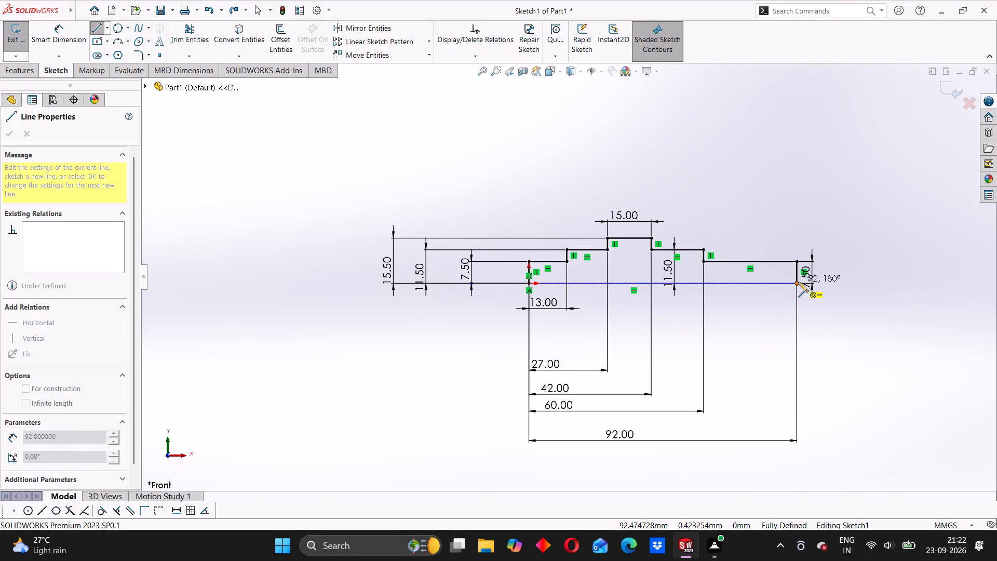
{"action": "left_click", "coordinate": [798, 282]}
{"action": "key", "text": "Escape"}
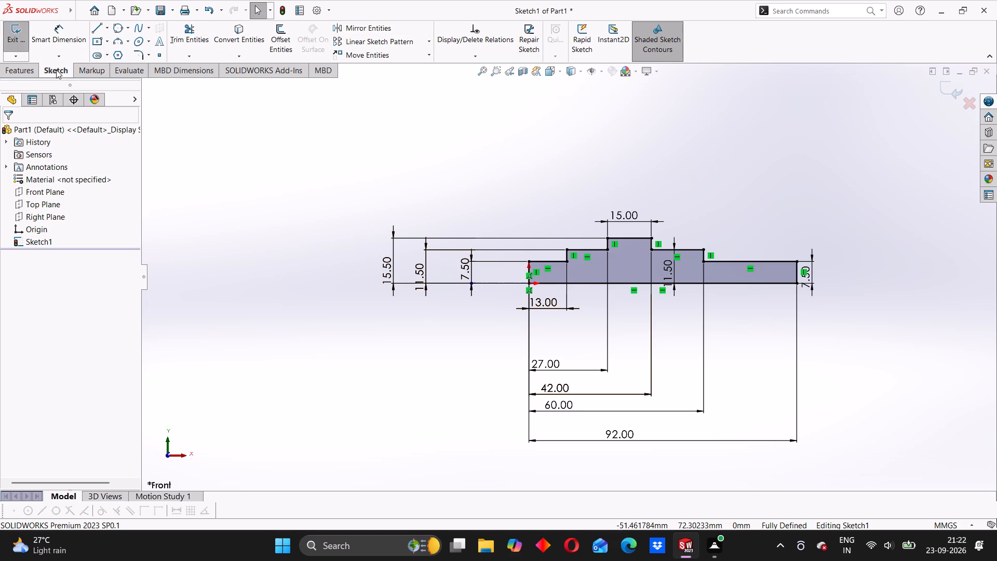
Revolve the closed profile 360° about the centerline as a solid boss, with the thin feature option off.
{"action": "left_click", "coordinate": [28, 67]}
{"action": "left_click", "coordinate": [63, 32]}
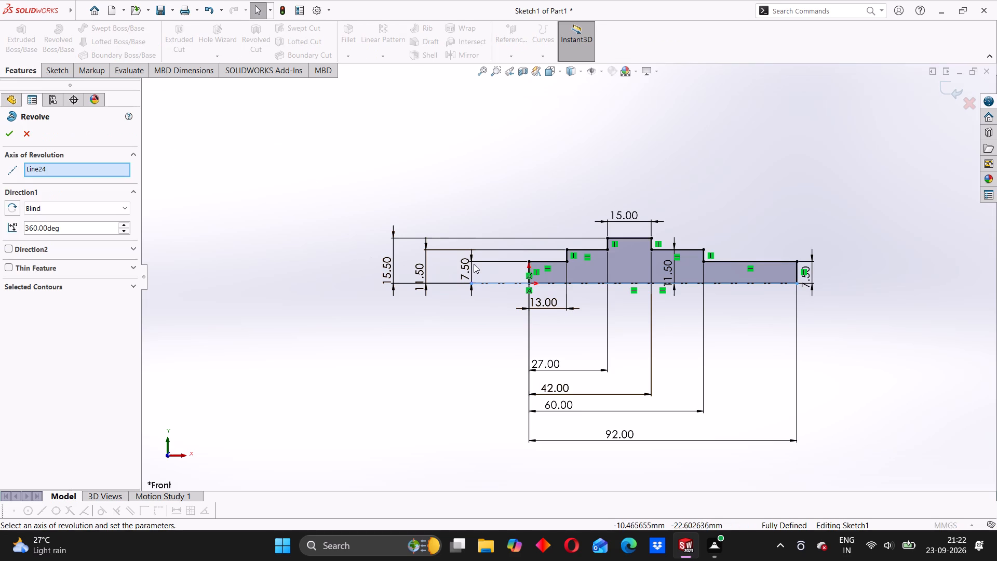
{"action": "left_click", "coordinate": [7, 131]}
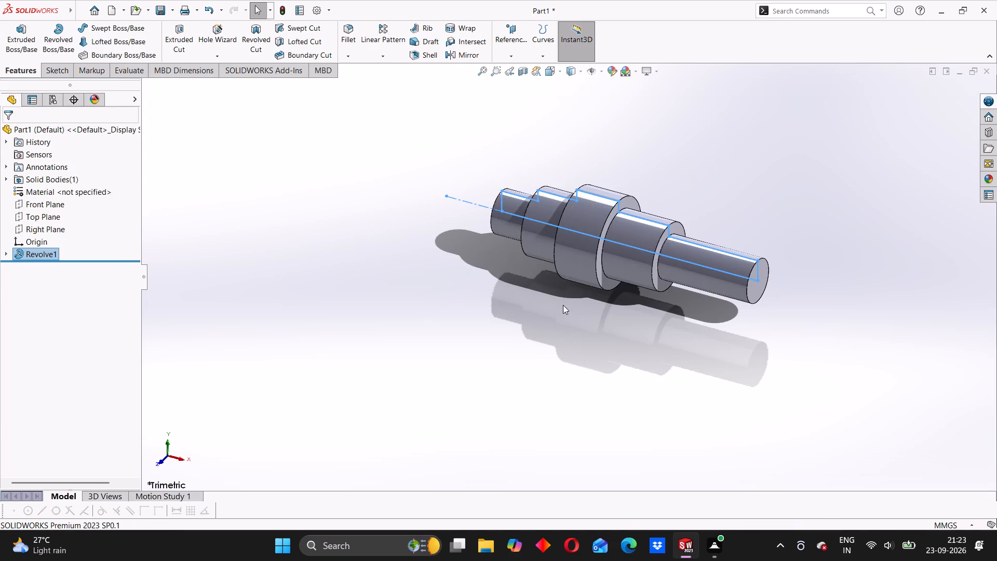
Examine the revolved stepped shaft from several sides and from both ends.
{"action": "middle_click_drag", "start_coordinate": [563, 305], "coordinate": [533, 283]}
{"action": "left_click", "coordinate": [476, 303]}
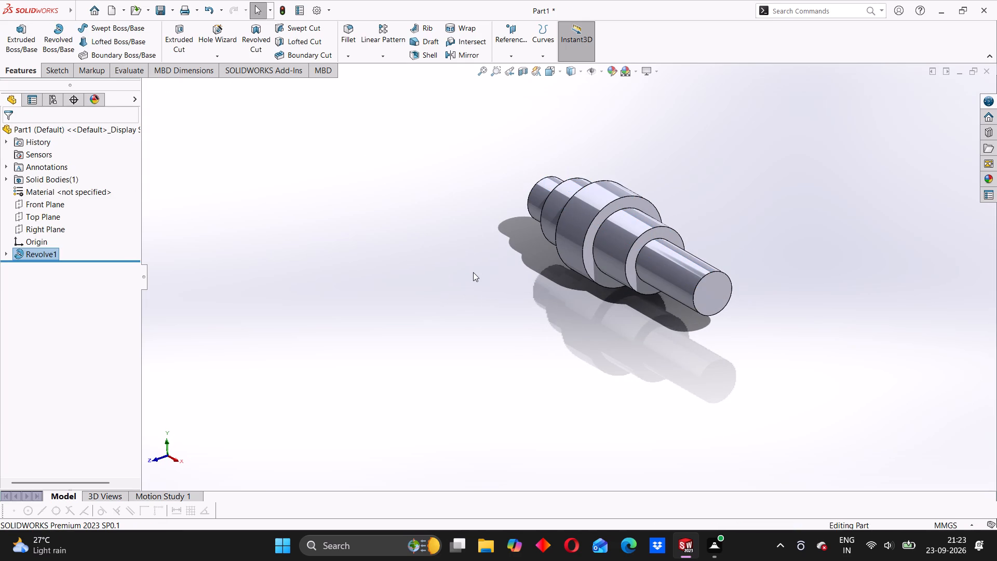
{"action": "middle_click_drag", "start_coordinate": [611, 331], "coordinate": [699, 297]}
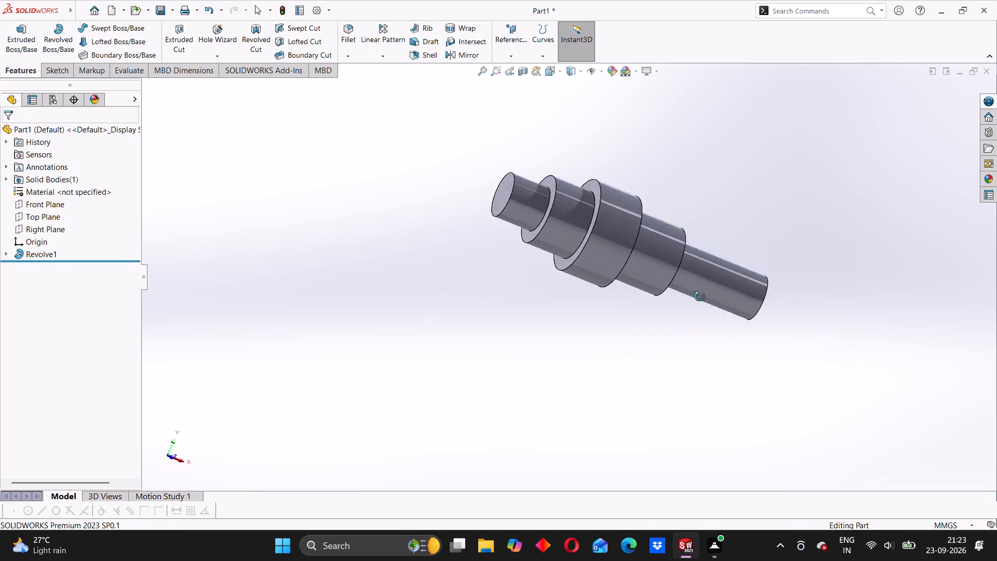
{"action": "middle_click_drag", "start_coordinate": [699, 297], "coordinate": [511, 184]}
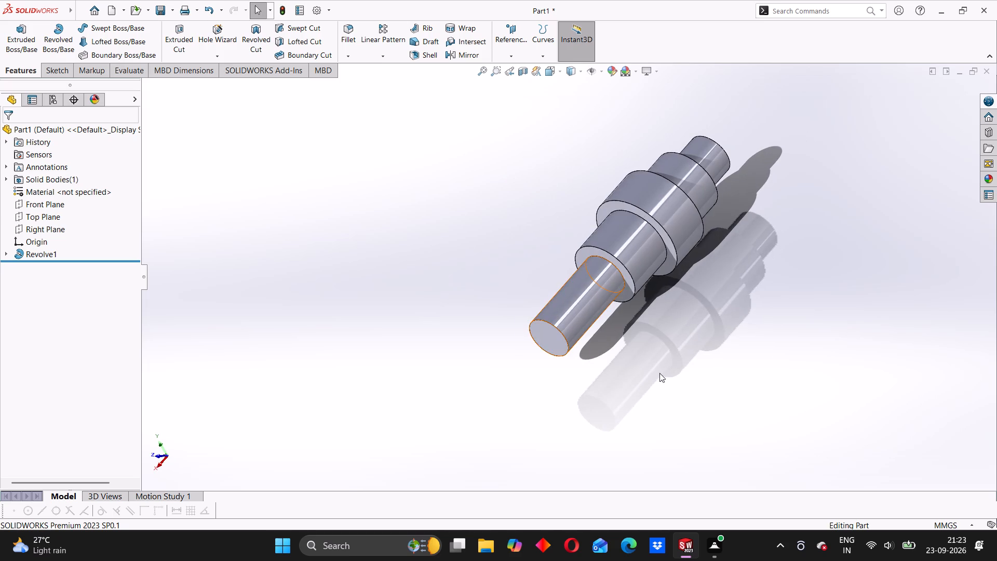
{"action": "middle_click_drag", "start_coordinate": [652, 370], "coordinate": [644, 204]}
{"action": "middle_click_drag", "start_coordinate": [623, 370], "coordinate": [586, 387]}
{"action": "middle_click_drag", "start_coordinate": [627, 369], "coordinate": [673, 335]}
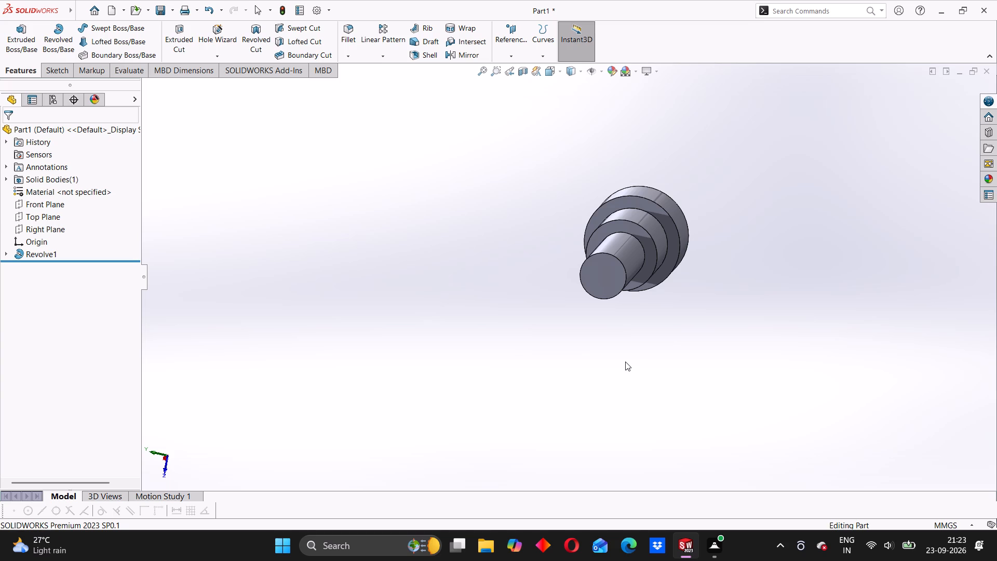
Start a sketch on the ring-shaped shoulder face of the shaft's largest-diameter section.
{"action": "left_click", "coordinate": [637, 230]}
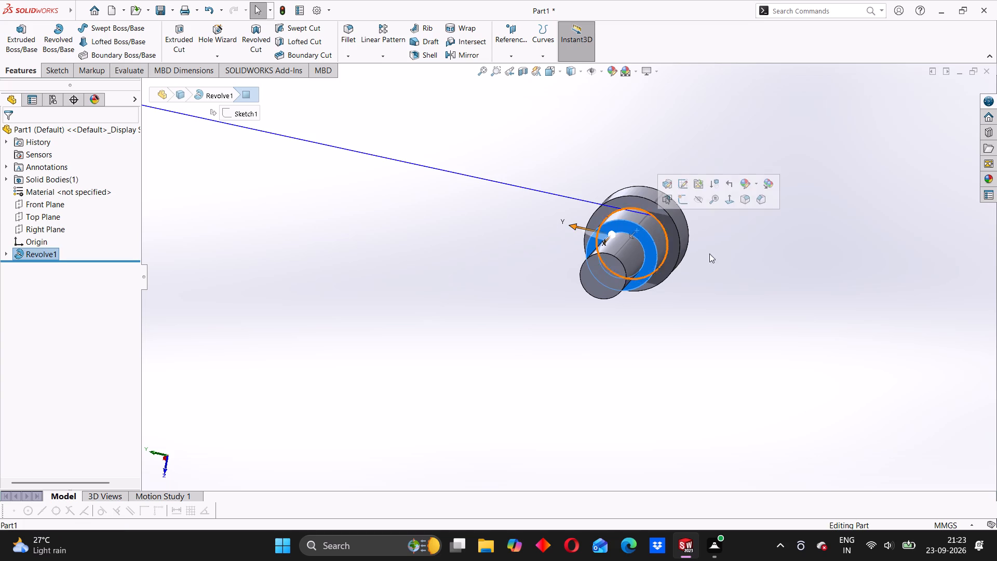
{"action": "middle_click_drag", "start_coordinate": [699, 287], "coordinate": [672, 319]}
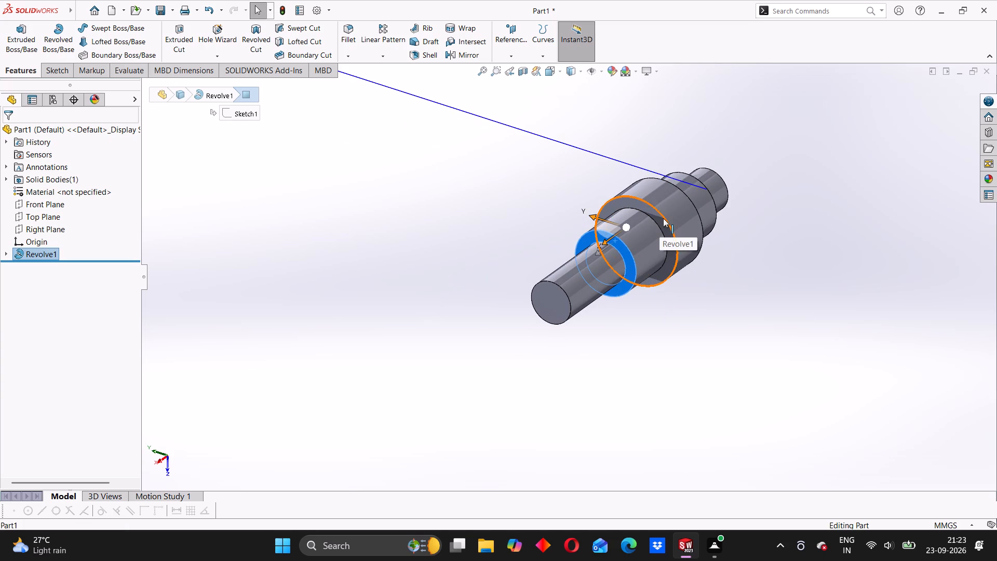
{"action": "left_click", "coordinate": [662, 219]}
{"action": "left_click", "coordinate": [705, 185]}
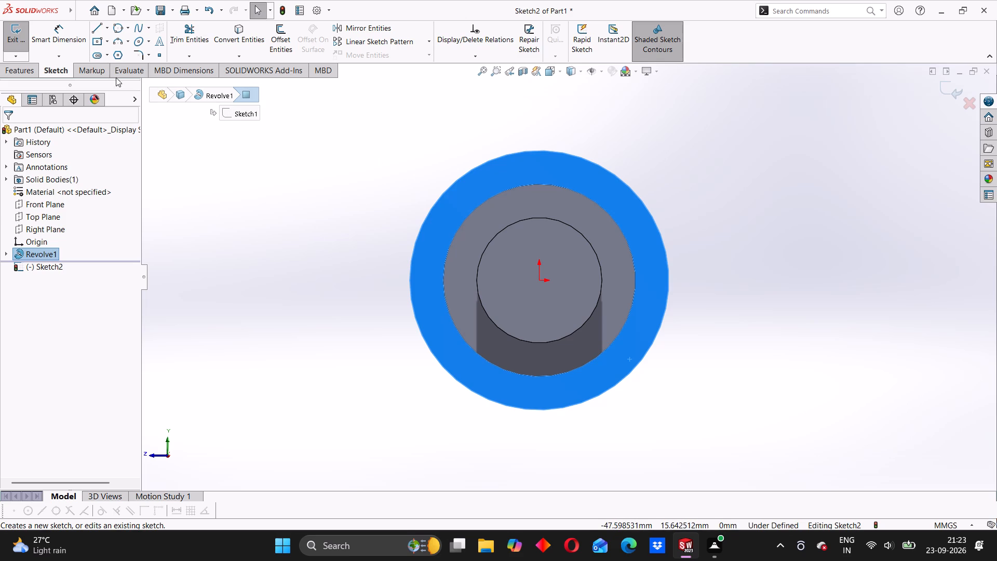
Draw a circle centred on the origin around the shaft and dimension its diameter to 40 mm.
{"action": "left_click", "coordinate": [125, 30]}
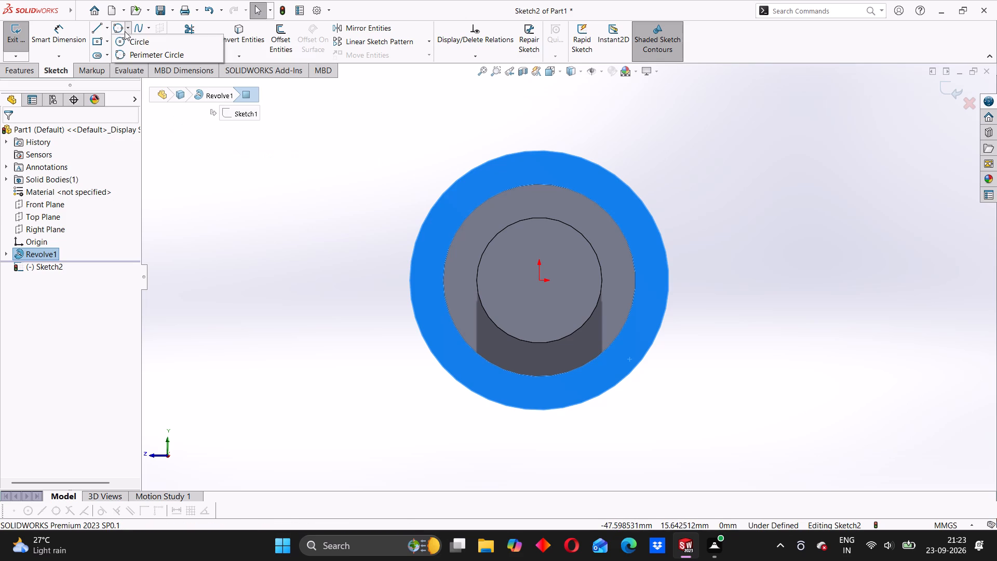
{"action": "left_click", "coordinate": [128, 44]}
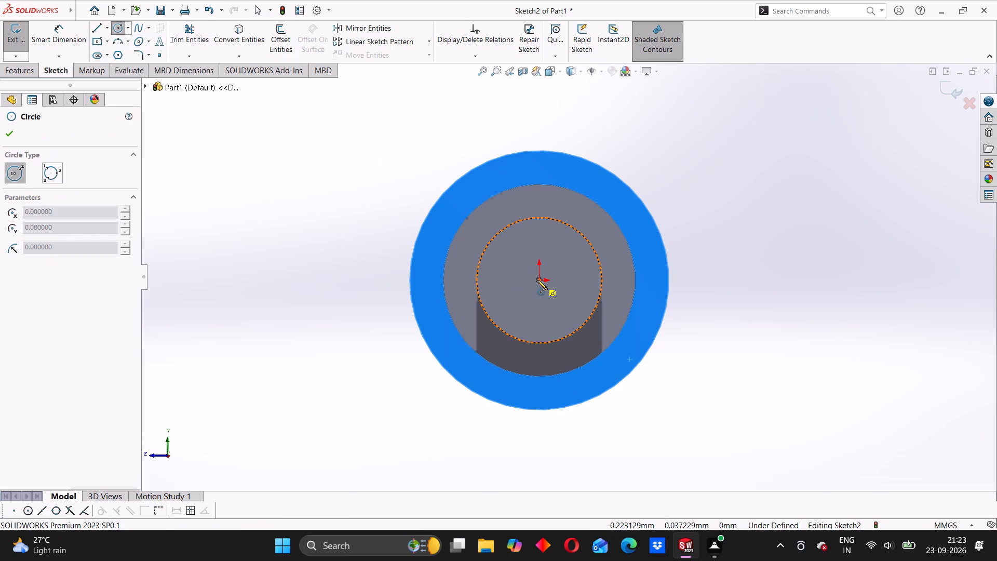
{"action": "left_click", "coordinate": [537, 280]}
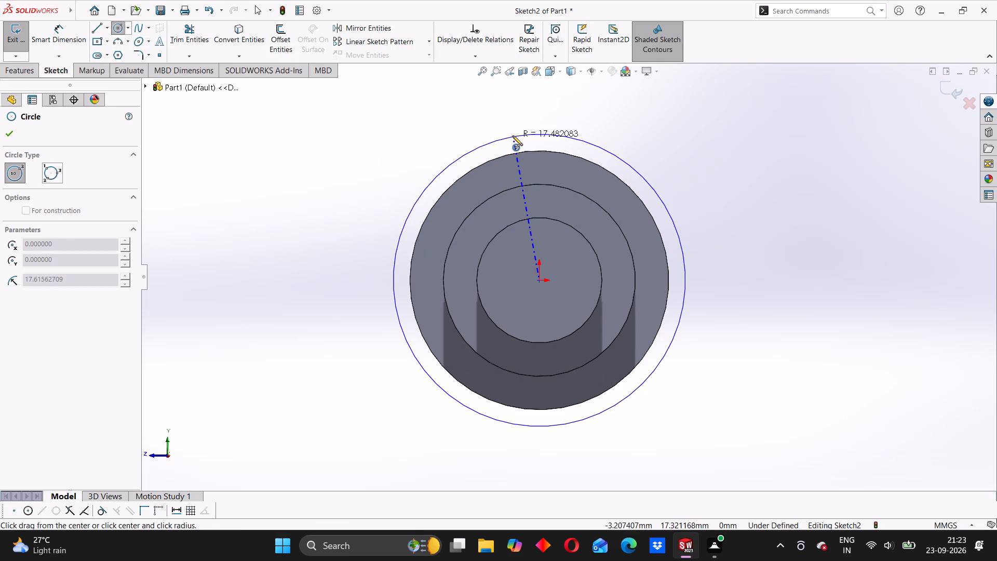
{"action": "left_click", "coordinate": [533, 118]}
{"action": "left_click", "coordinate": [61, 40]}
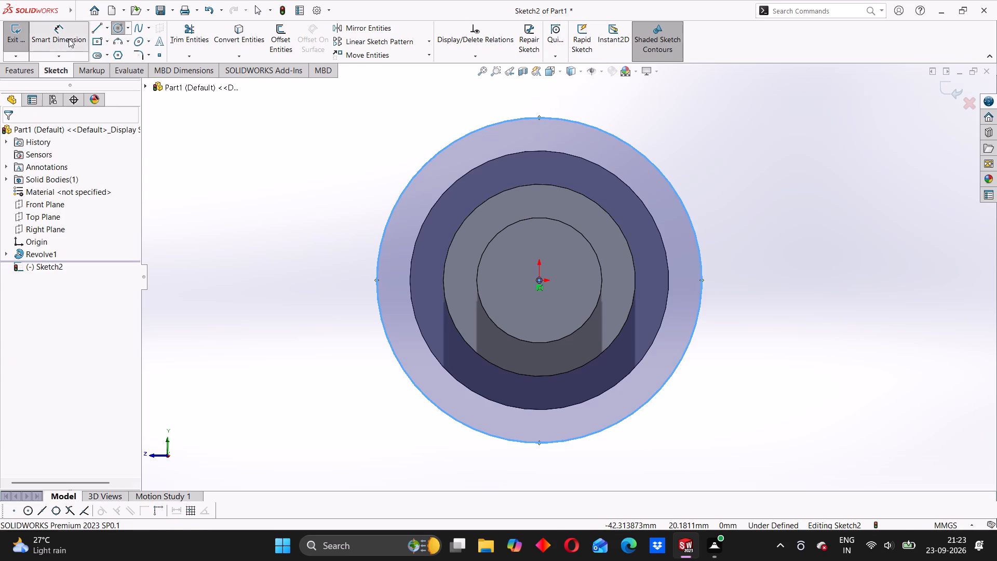
{"action": "left_click", "coordinate": [438, 151]}
{"action": "left_click", "coordinate": [356, 166]}
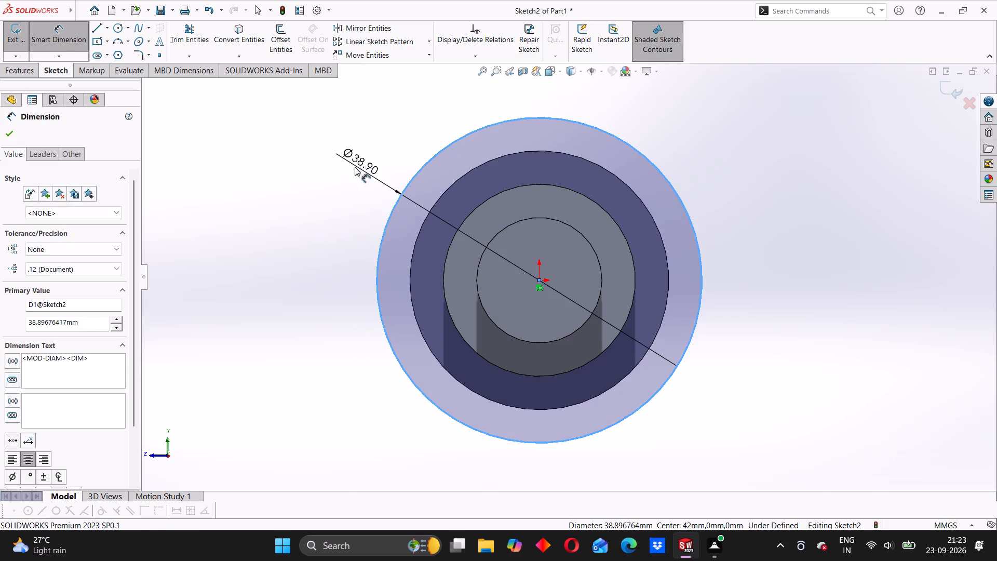
{"action": "type", "text": "40"}
{"action": "key", "text": "Return"}
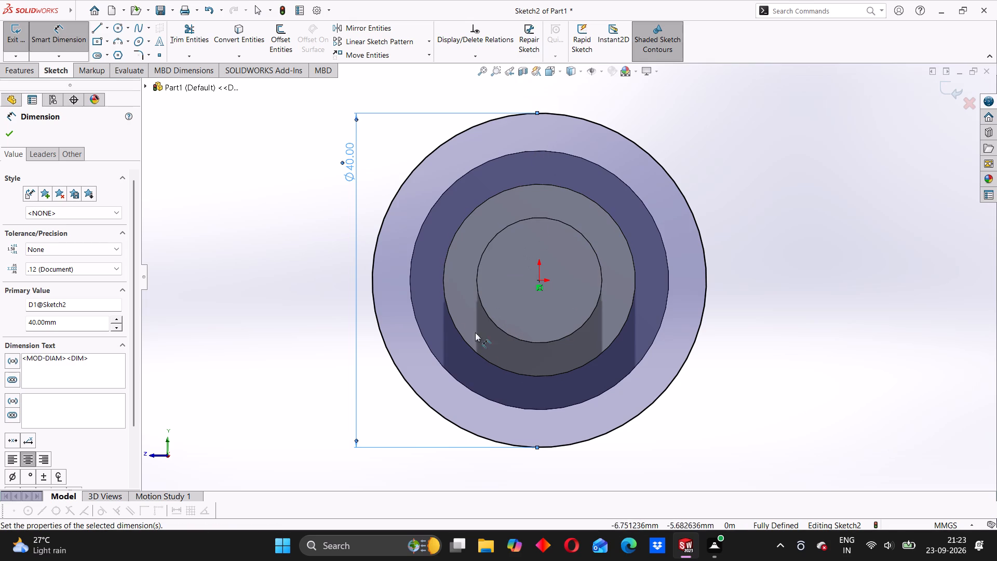
Add a second circle centred on the origin, inside the first one, and dimension its diameter to 36 mm.
{"action": "left_click", "coordinate": [119, 29]}
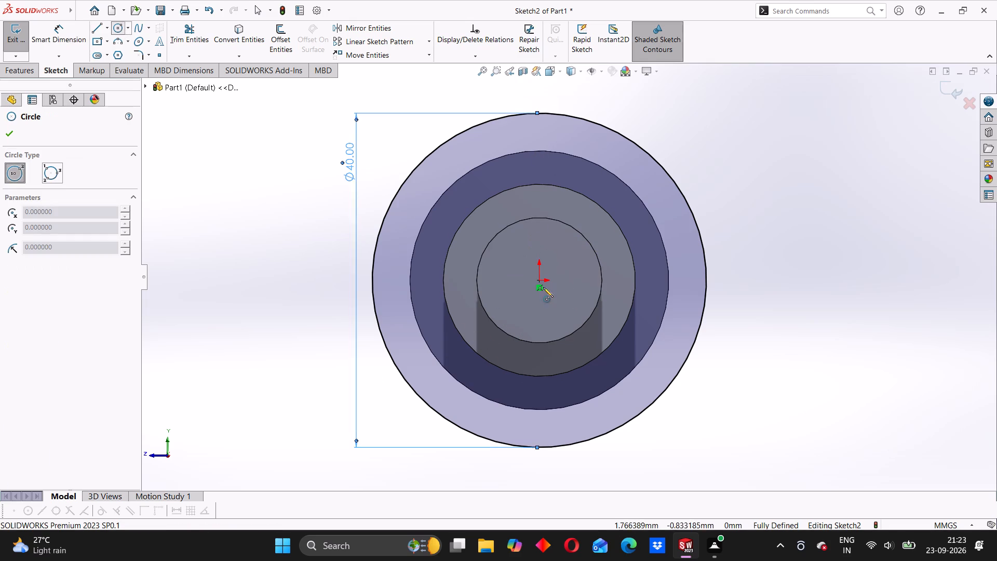
{"action": "left_click", "coordinate": [538, 279]}
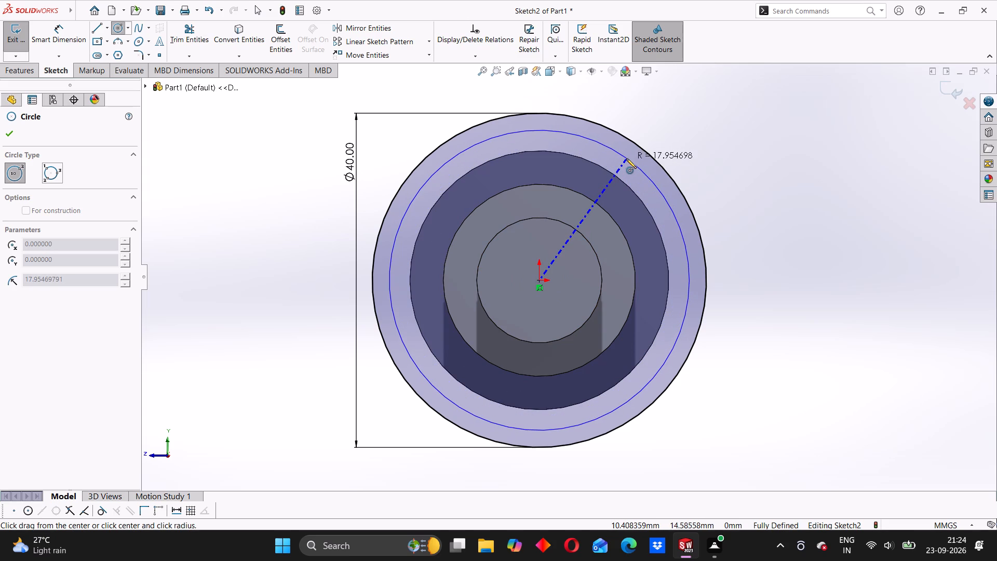
{"action": "left_click", "coordinate": [626, 158]}
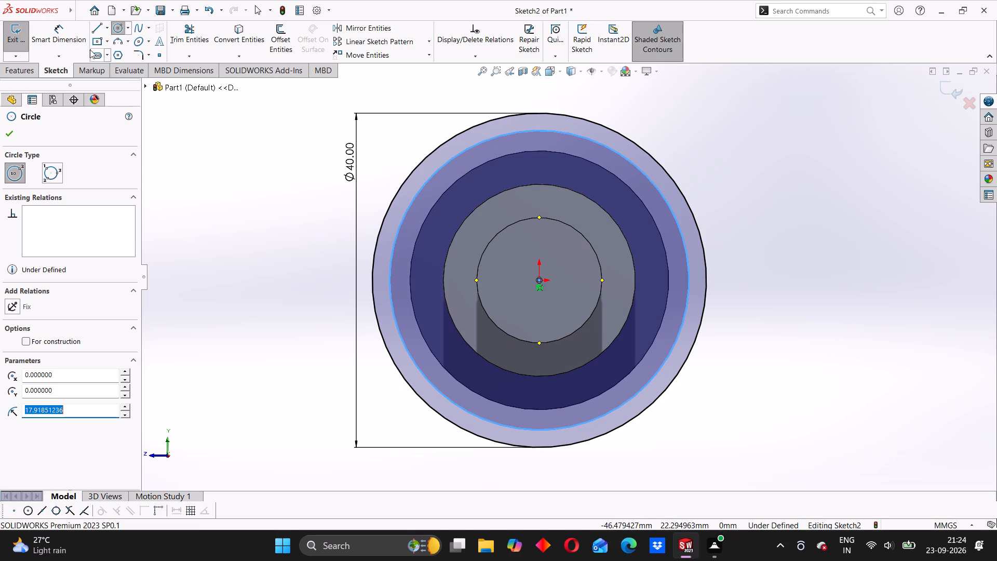
{"action": "left_click", "coordinate": [37, 31]}
{"action": "left_click", "coordinate": [412, 197]}
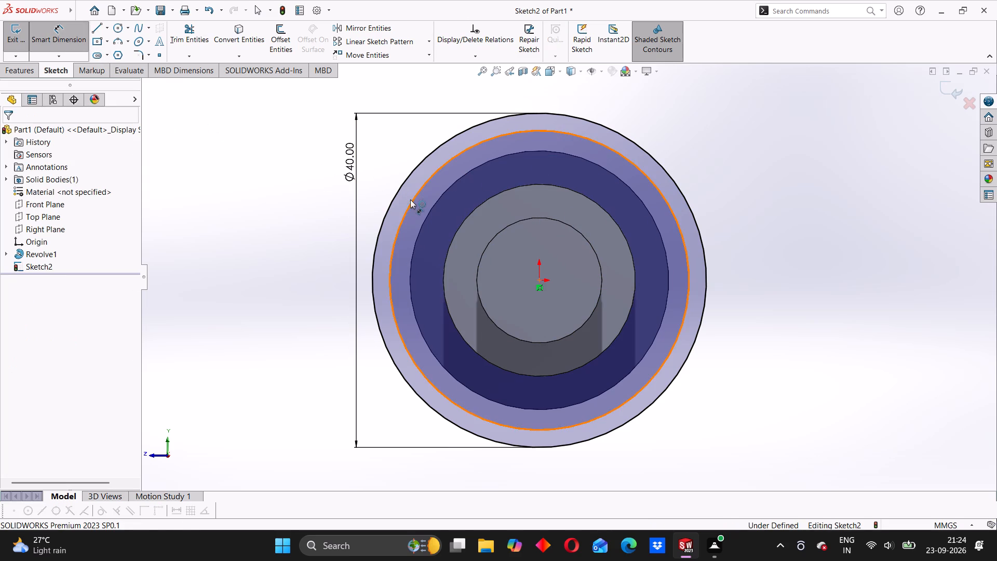
{"action": "left_click", "coordinate": [309, 250]}
{"action": "type", "text": "36"}
{"action": "key", "text": "Return"}
{"action": "left_click", "coordinate": [7, 136]}
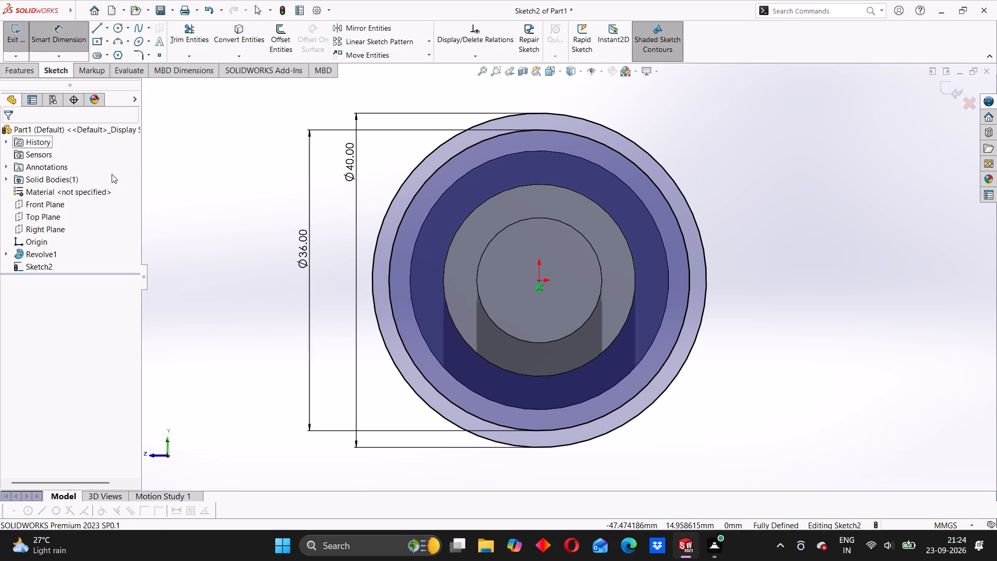
Examine the two sketched circles against the stepped shaft from several sides, then return to the view normal to the sketch.
{"action": "middle_click_drag", "start_coordinate": [271, 258], "coordinate": [396, 291]}
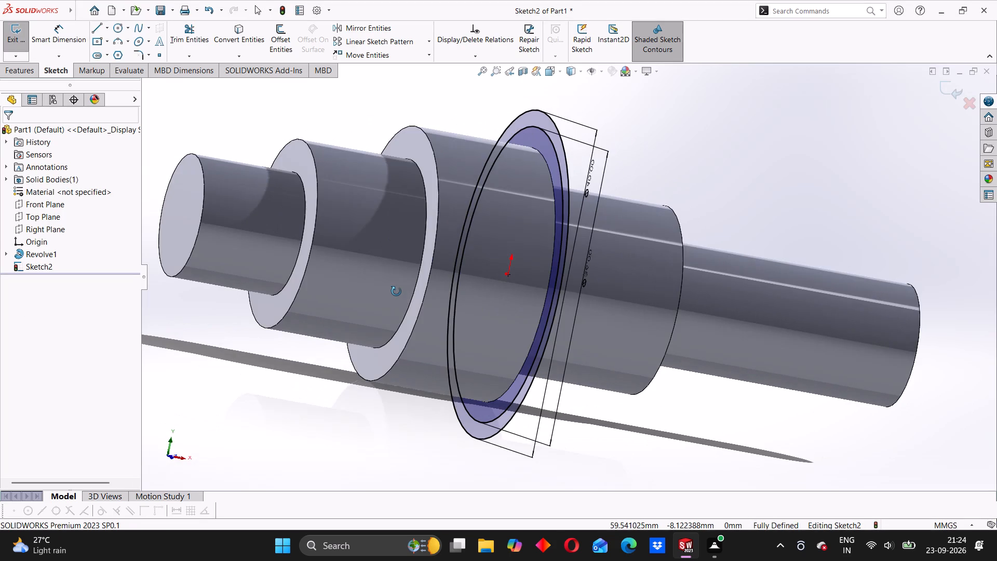
{"action": "middle_click_drag", "start_coordinate": [396, 291], "coordinate": [310, 285]}
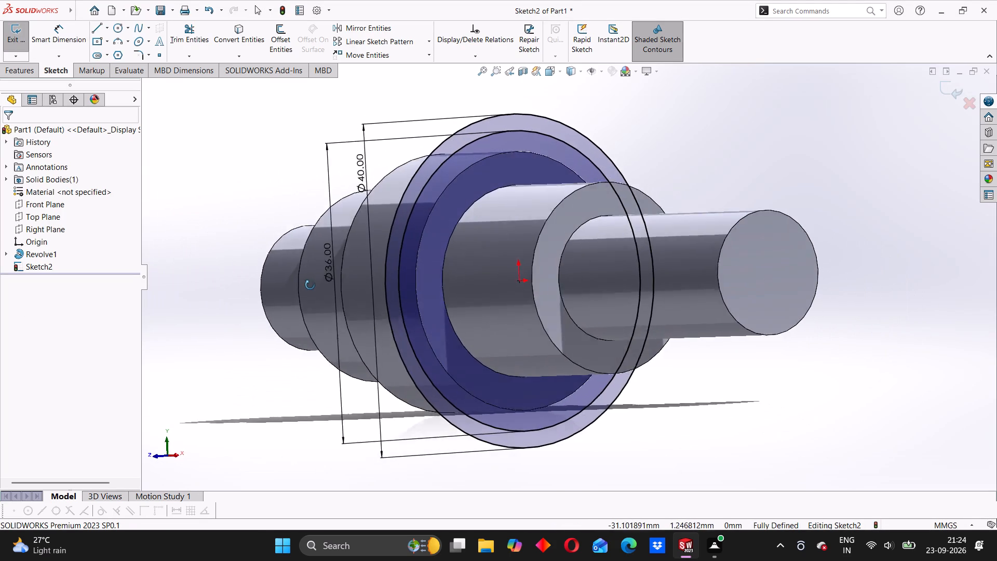
{"action": "middle_click_drag", "start_coordinate": [310, 285], "coordinate": [267, 303]}
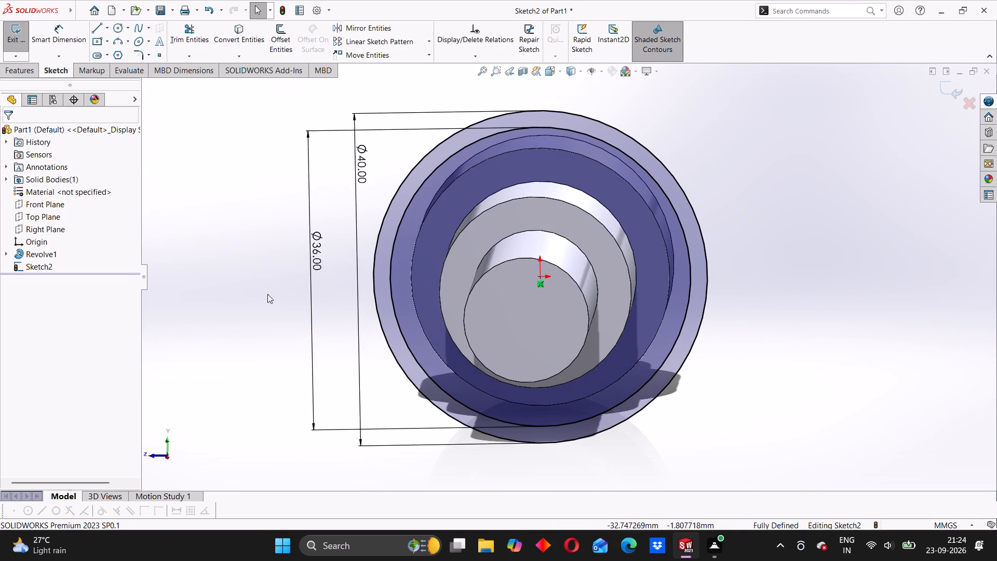
{"action": "middle_click_drag", "start_coordinate": [462, 285], "coordinate": [470, 266]}
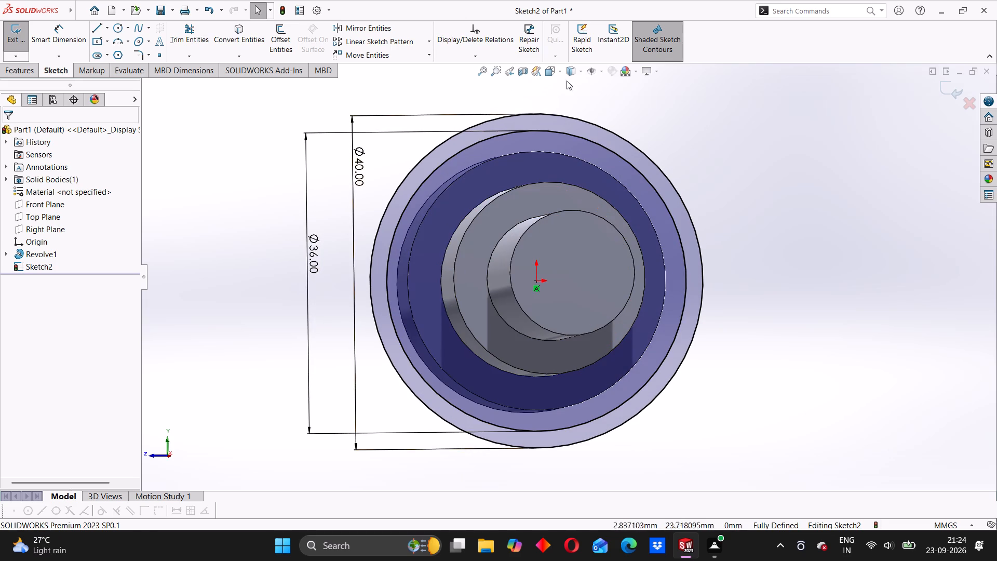
{"action": "left_click", "coordinate": [582, 69]}
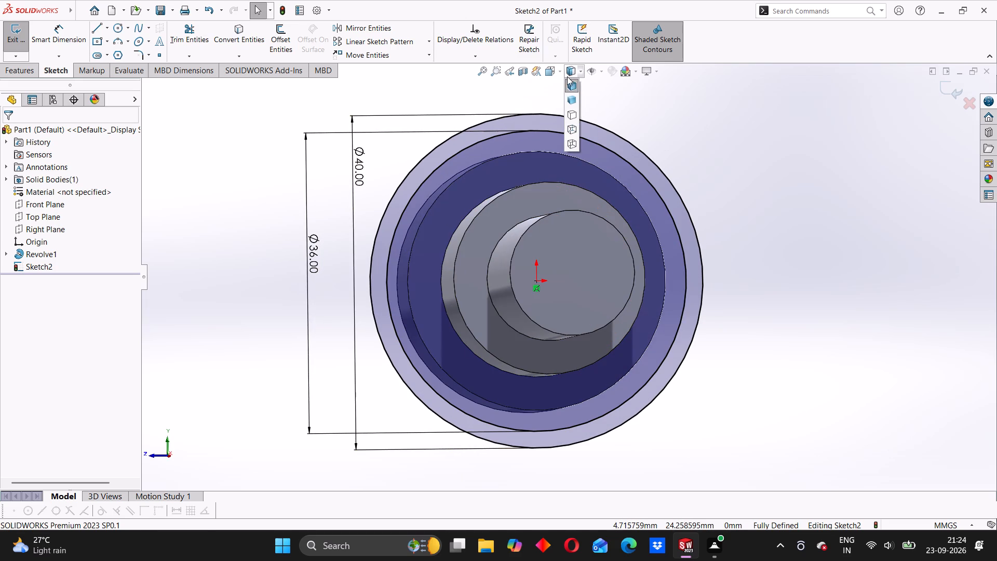
{"action": "left_click", "coordinate": [561, 73]}
{"action": "left_click", "coordinate": [561, 73]}
{"action": "left_click", "coordinate": [605, 132]}
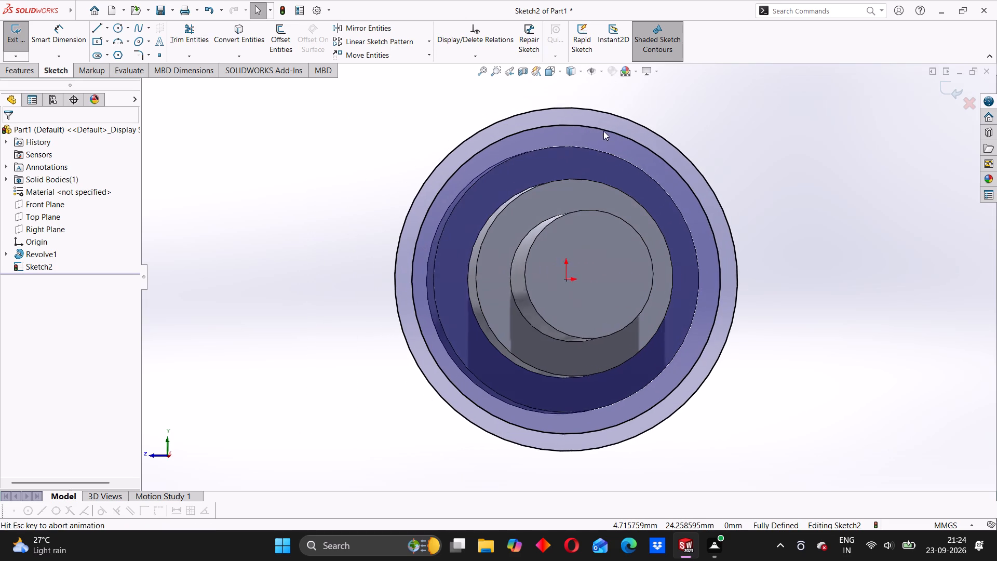
{"action": "scroll", "coordinate": [608, 211], "scroll_direction": "down", "scroll_amount": 2}
{"action": "scroll", "coordinate": [610, 208], "scroll_direction": "up", "scroll_amount": 2}
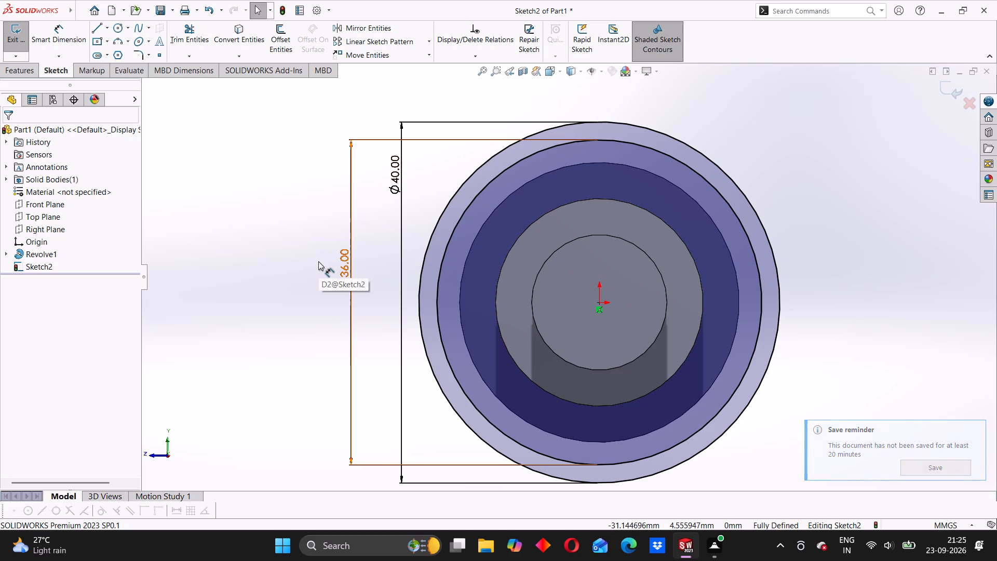
Draw a vertical 20 mm centerline from the origin to the top of the 40 mm circle.
{"action": "left_click", "coordinate": [108, 27]}
{"action": "left_click", "coordinate": [118, 56]}
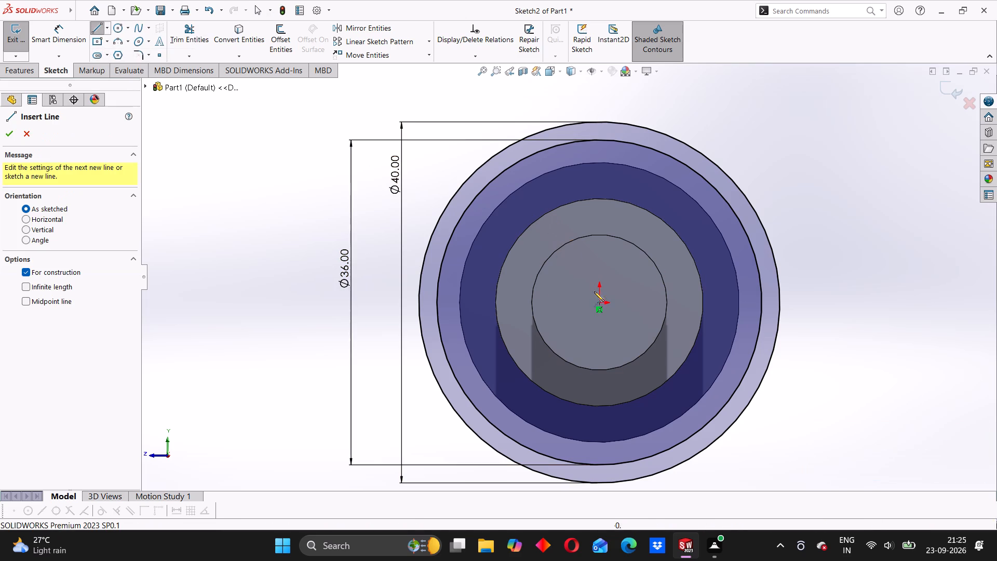
{"action": "left_click", "coordinate": [600, 302]}
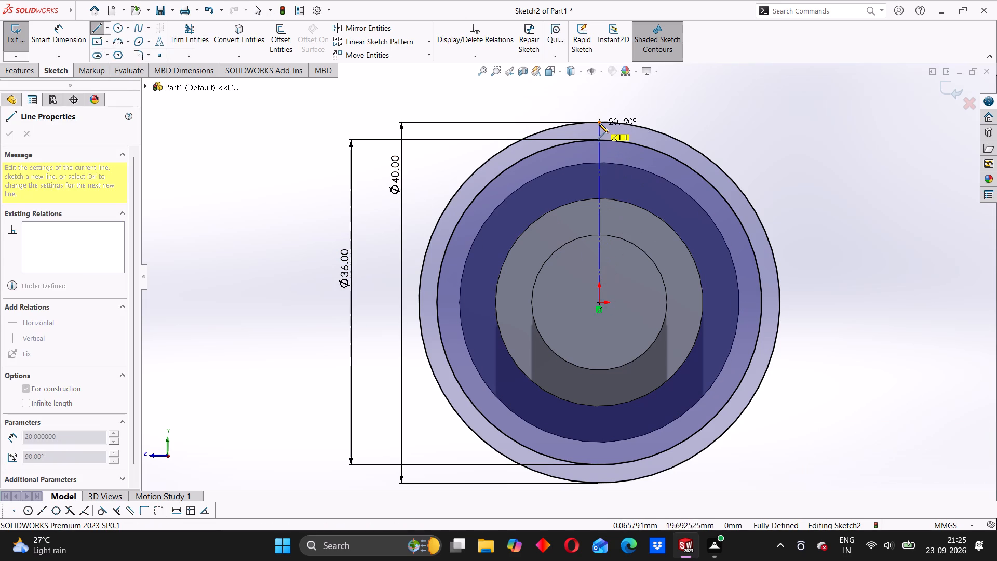
{"action": "left_click", "coordinate": [598, 121]}
{"action": "right_click", "coordinate": [690, 86]}
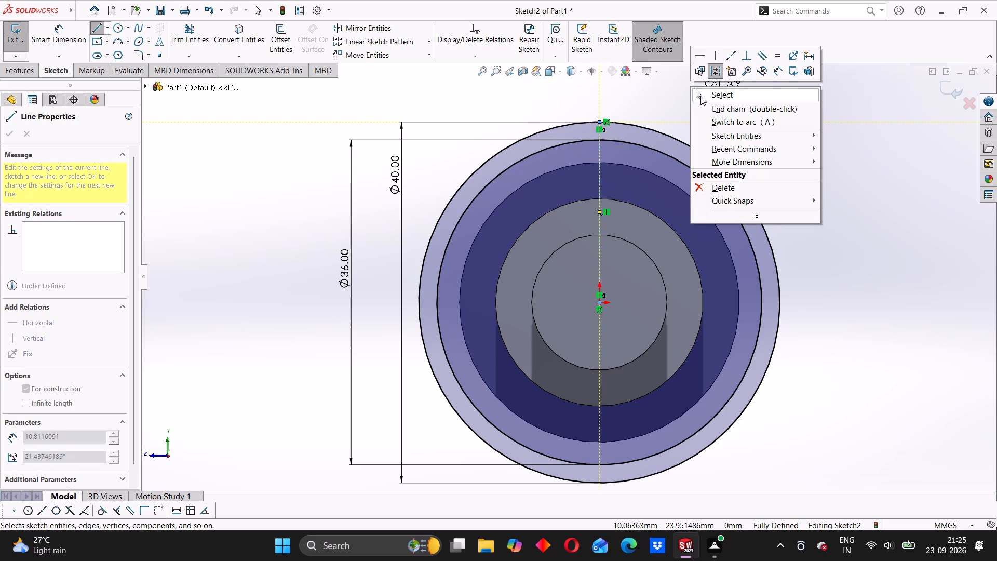
{"action": "left_click", "coordinate": [704, 96]}
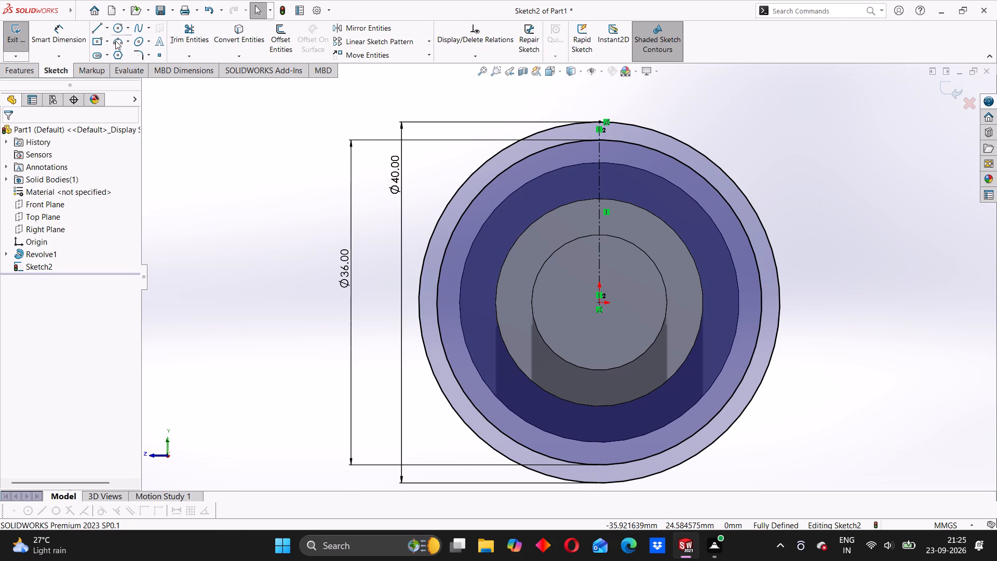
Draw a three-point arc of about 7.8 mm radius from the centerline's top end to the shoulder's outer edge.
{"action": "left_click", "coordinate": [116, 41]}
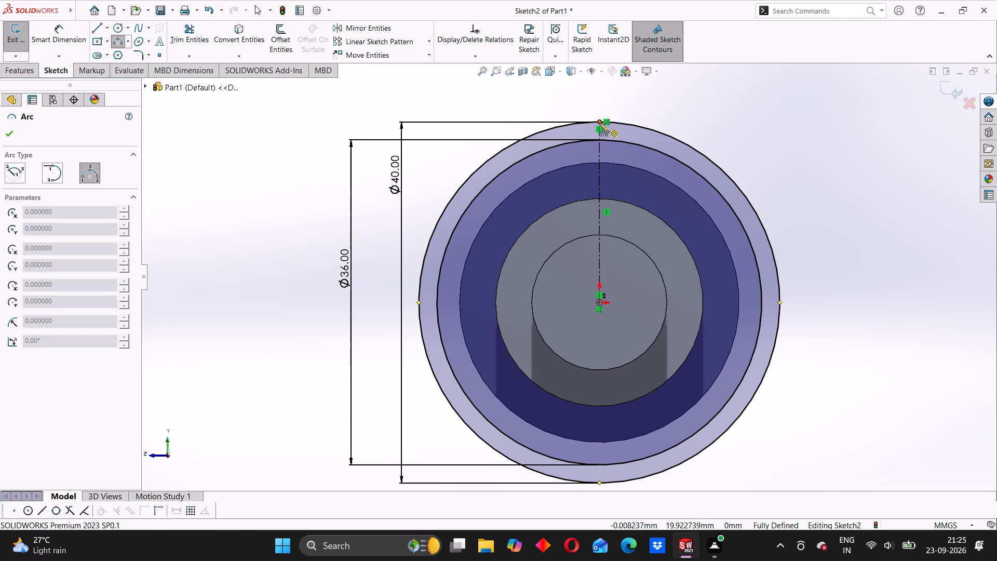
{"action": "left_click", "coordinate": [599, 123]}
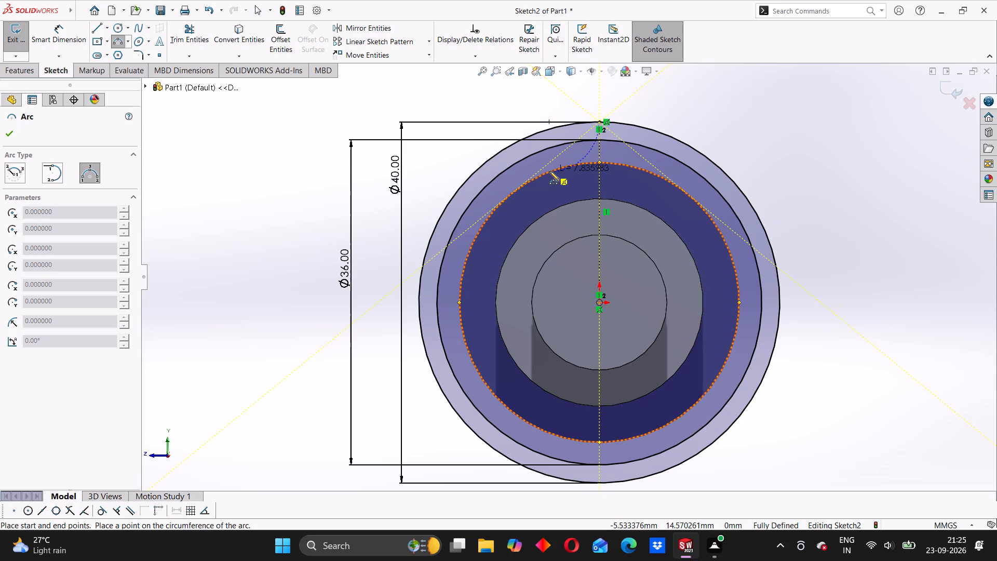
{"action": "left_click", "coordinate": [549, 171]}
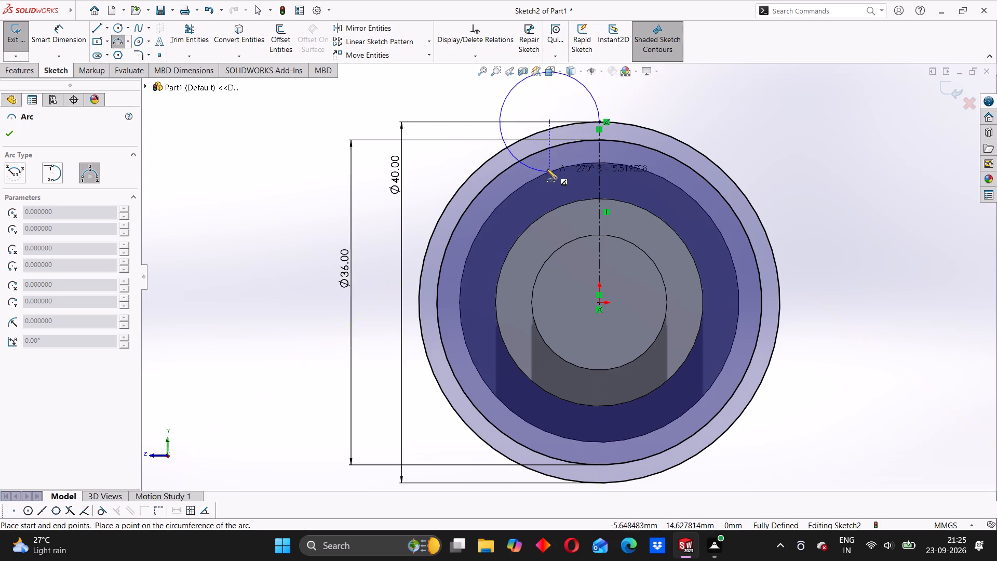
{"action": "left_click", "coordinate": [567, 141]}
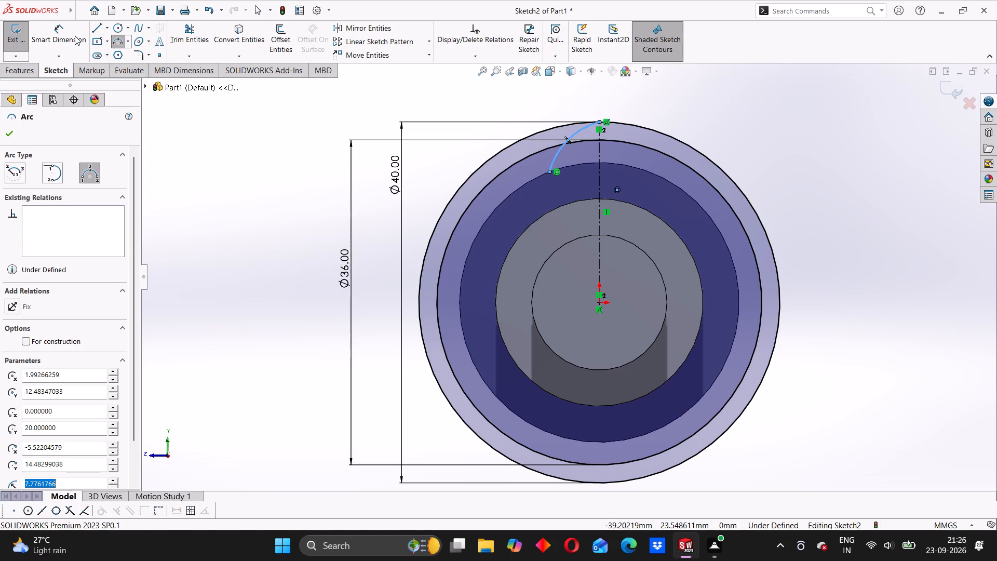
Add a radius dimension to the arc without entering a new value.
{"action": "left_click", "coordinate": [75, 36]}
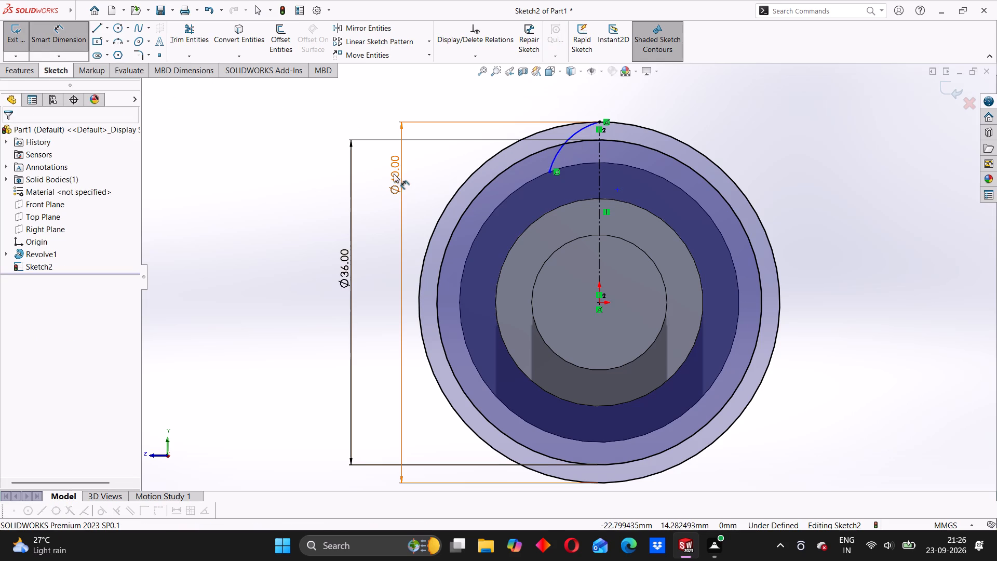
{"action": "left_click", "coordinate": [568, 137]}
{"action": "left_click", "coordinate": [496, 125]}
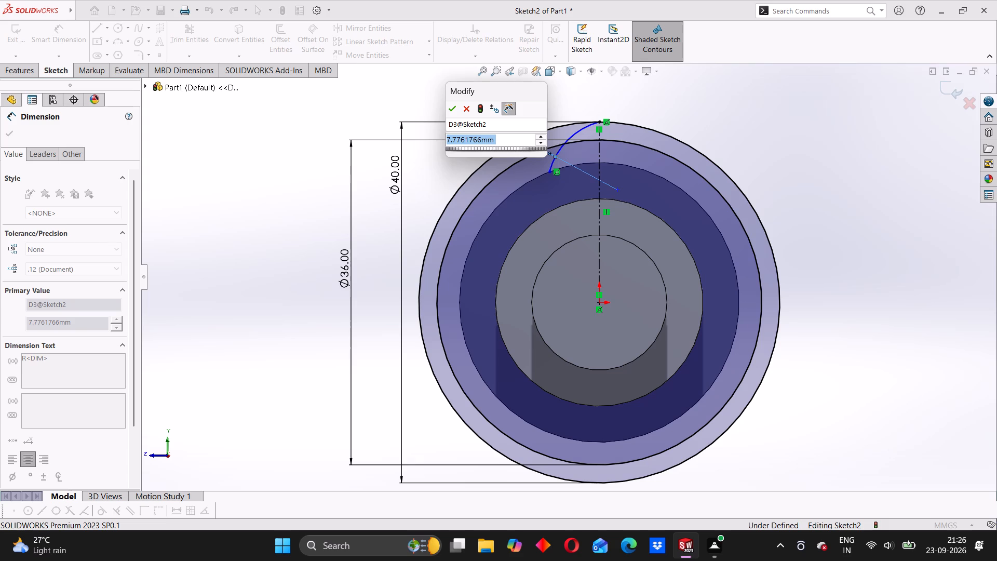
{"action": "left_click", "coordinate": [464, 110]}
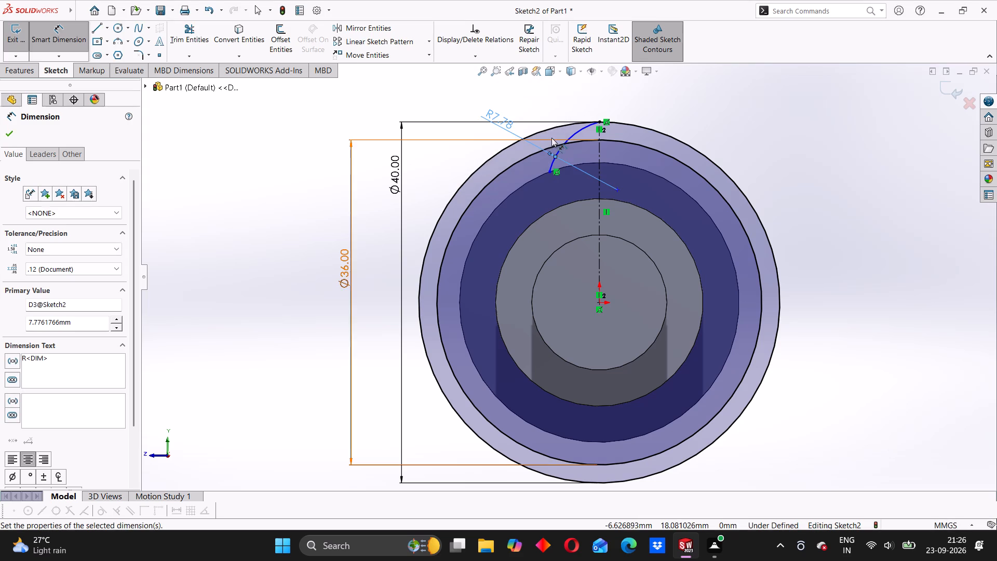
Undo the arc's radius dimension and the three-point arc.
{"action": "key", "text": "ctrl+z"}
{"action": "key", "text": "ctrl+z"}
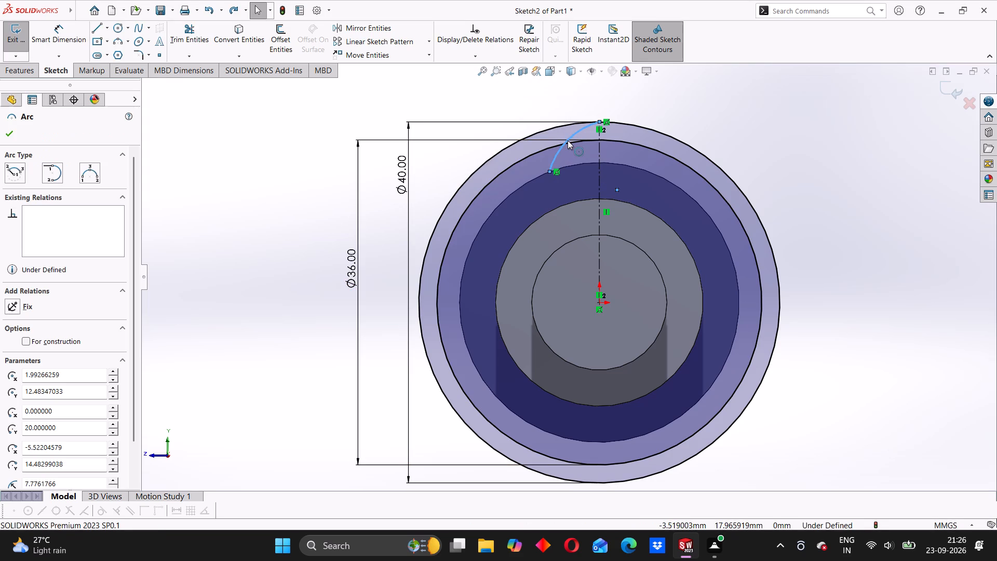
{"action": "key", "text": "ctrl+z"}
Delete the 36 mm circle together with its diameter dimension from the sketch.
{"action": "left_click", "coordinate": [541, 150]}
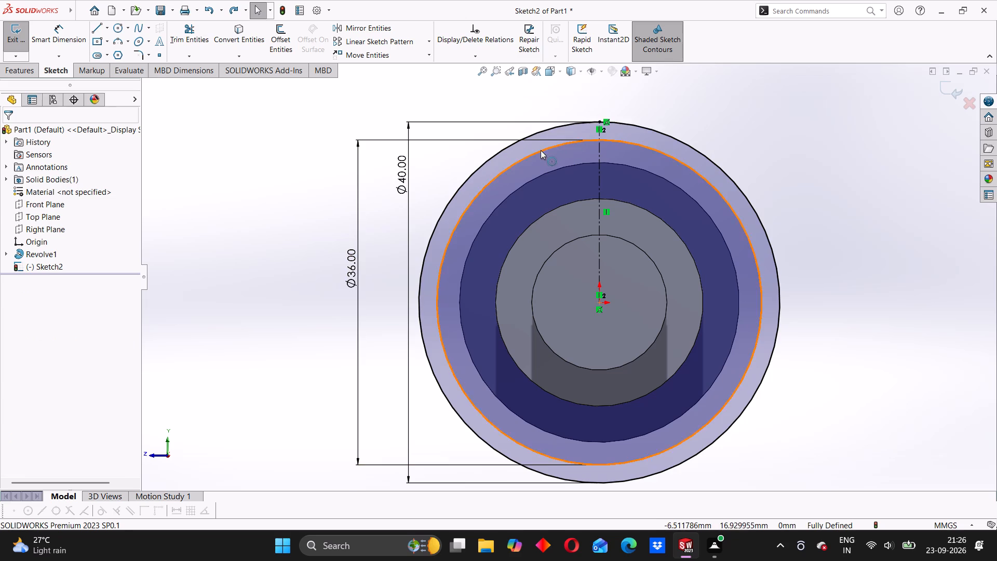
{"action": "key", "text": "Delete"}
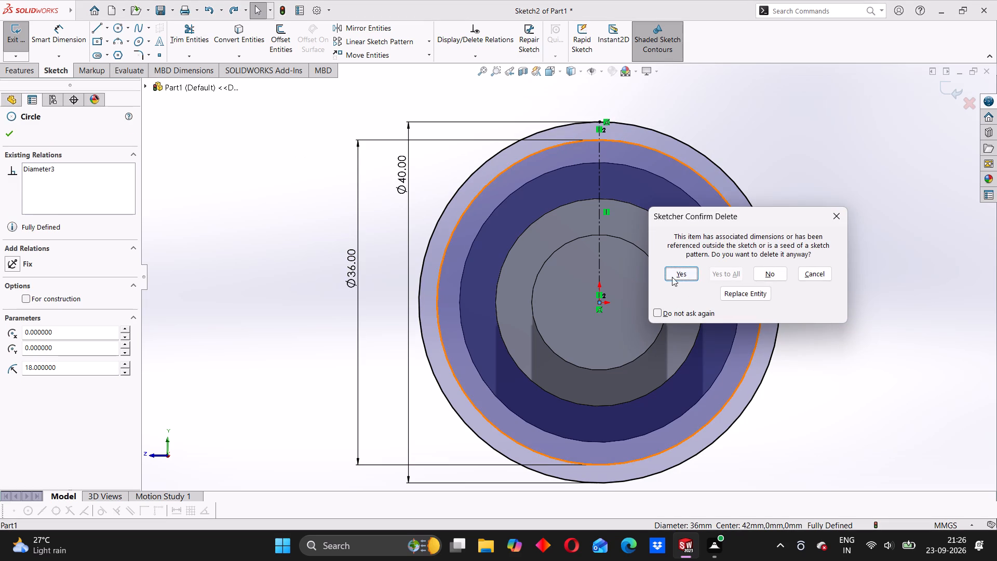
{"action": "left_click", "coordinate": [672, 277]}
Draw a three-point arc of about 7.6 mm radius from the 40 mm circle, just beside the centerline, to the shoulder's outer edge.
{"action": "left_click", "coordinate": [117, 41]}
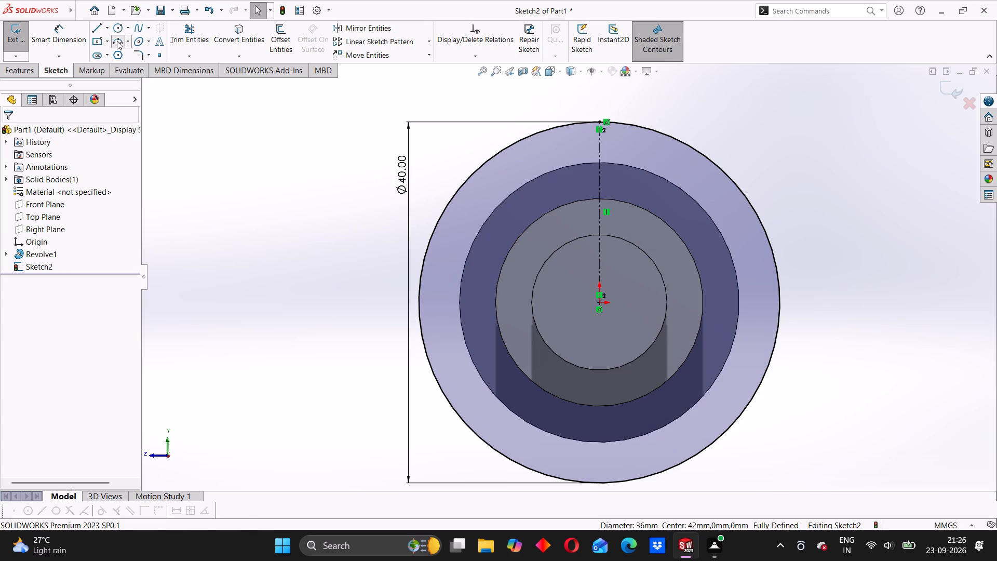
{"action": "left_click", "coordinate": [585, 123]}
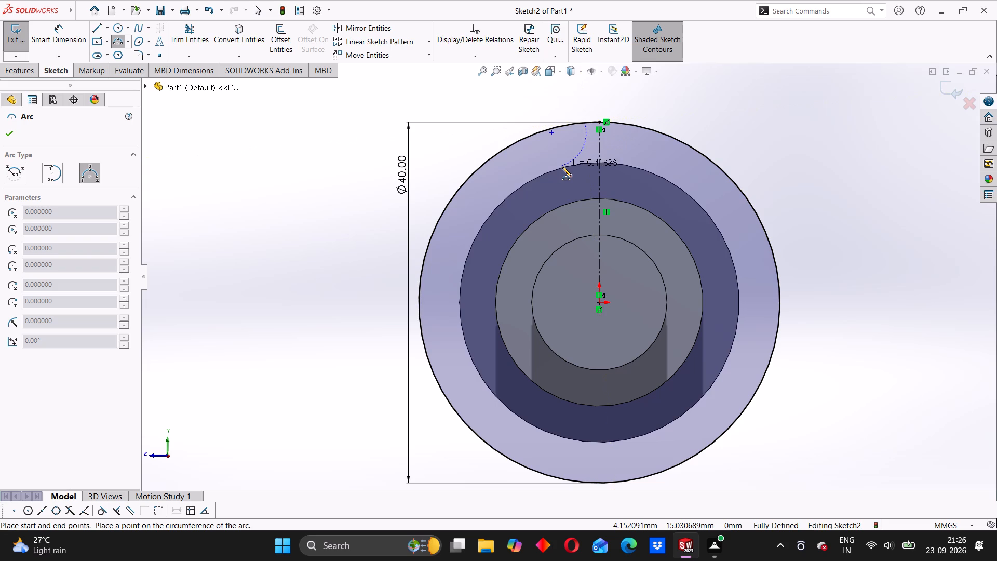
{"action": "left_click", "coordinate": [562, 167]}
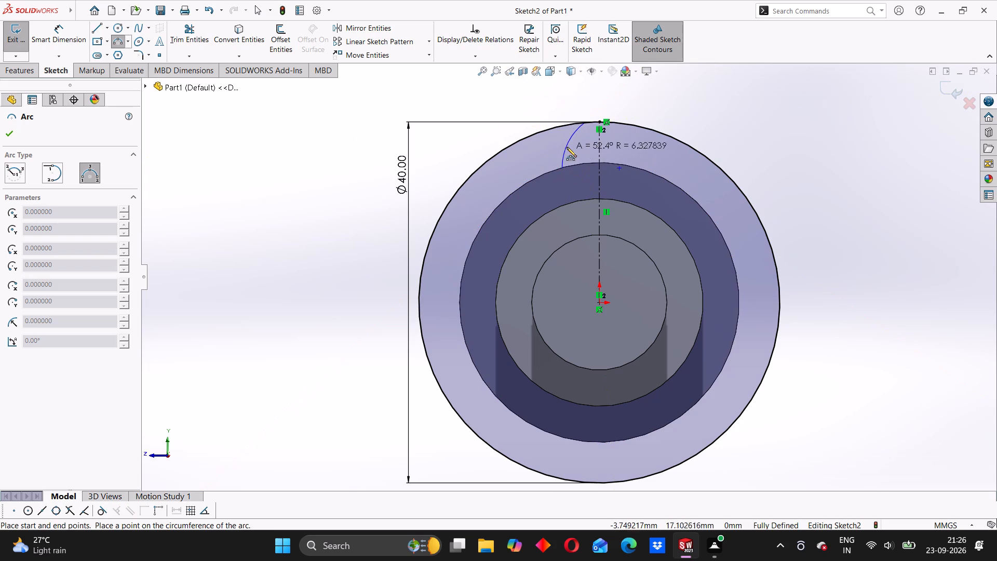
{"action": "left_click", "coordinate": [569, 144]}
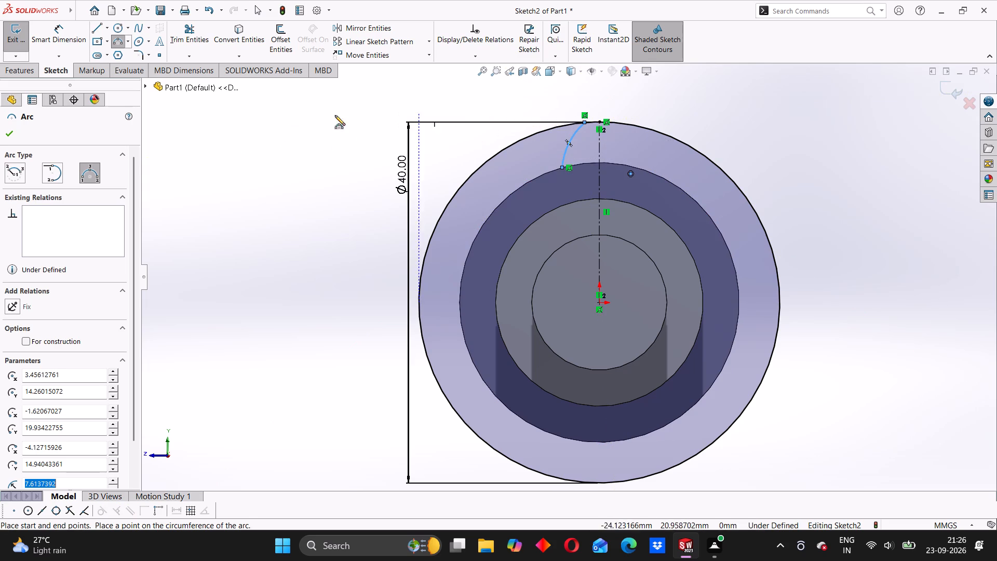
Dimension the new arc with a radius of 10 mm.
{"action": "left_click", "coordinate": [58, 42]}
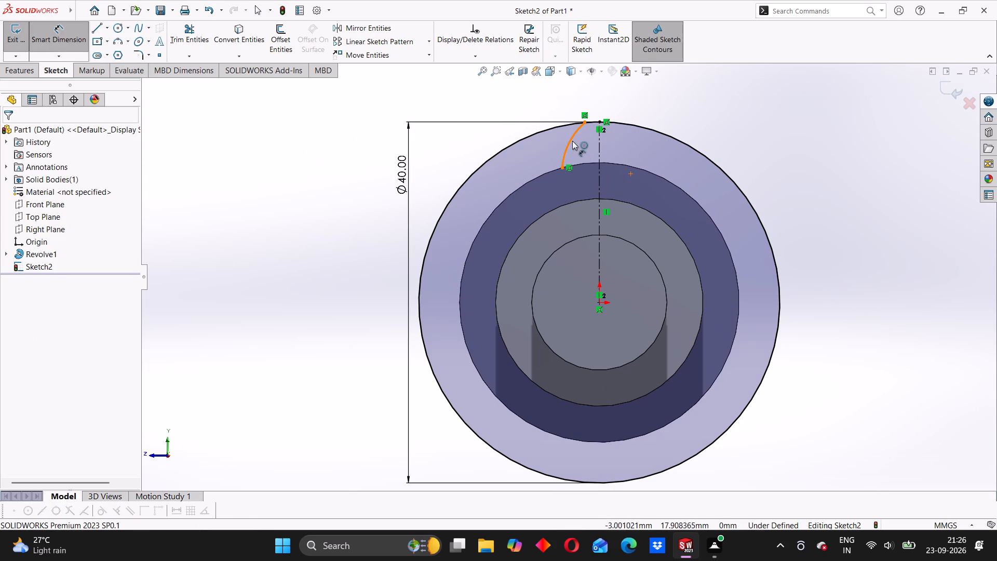
{"action": "left_click", "coordinate": [572, 141]}
{"action": "left_click", "coordinate": [509, 129]}
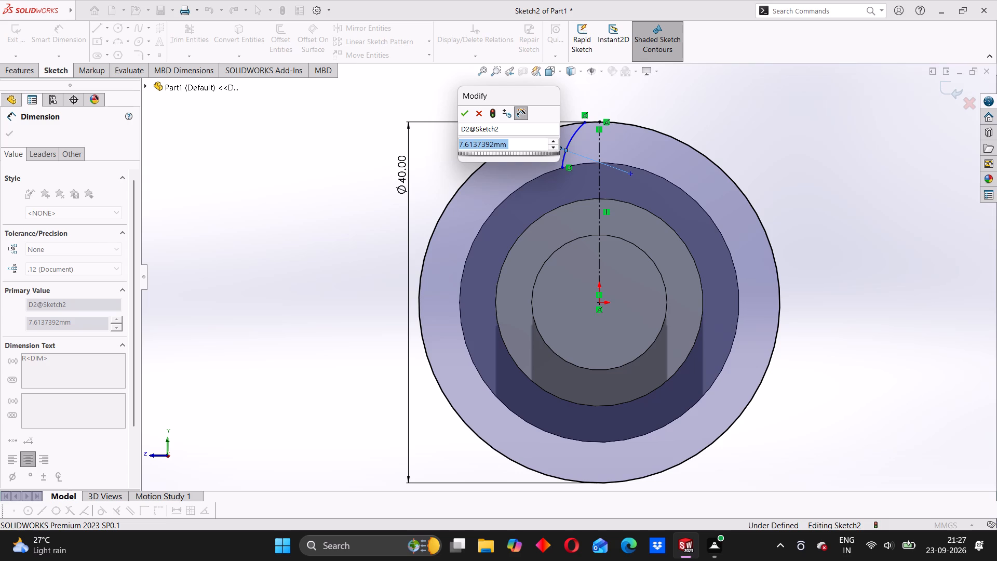
{"action": "type", "text": "10"}
{"action": "key", "text": "Return"}
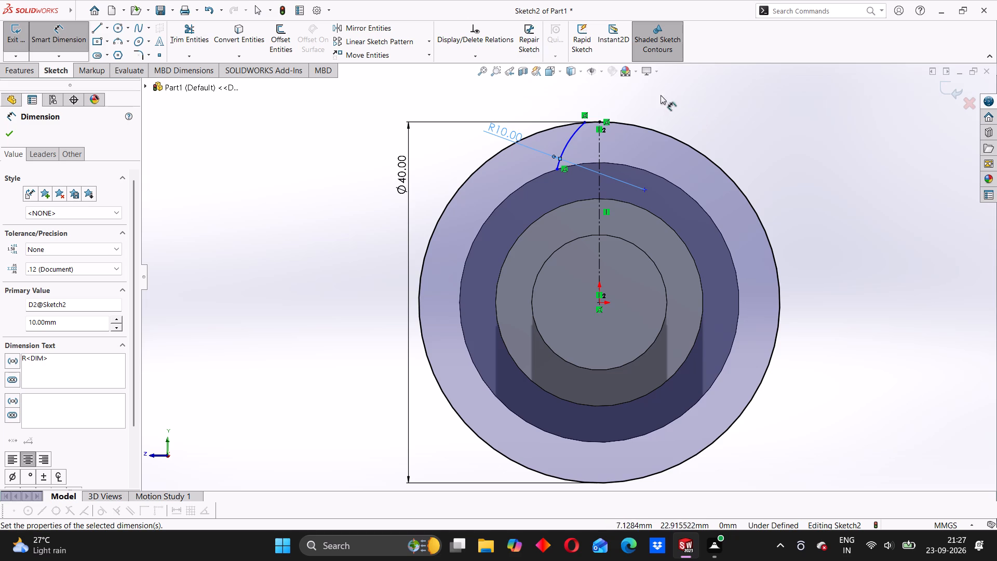
Dimension the arc's lower endpoint 2 mm from the vertical centerline.
{"action": "left_click", "coordinate": [557, 170]}
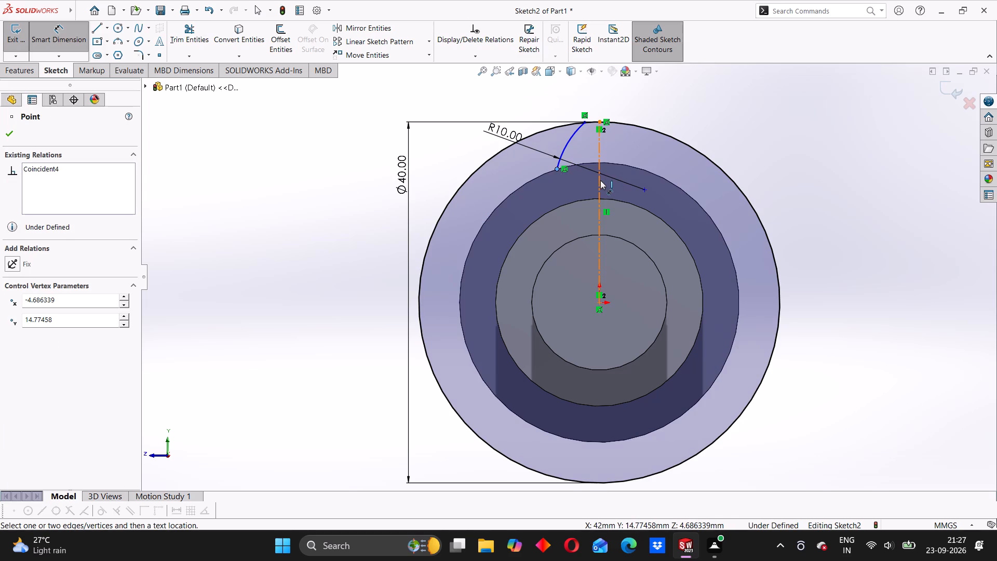
{"action": "left_click", "coordinate": [600, 180]}
{"action": "left_click", "coordinate": [583, 186]}
{"action": "key", "text": "2"}
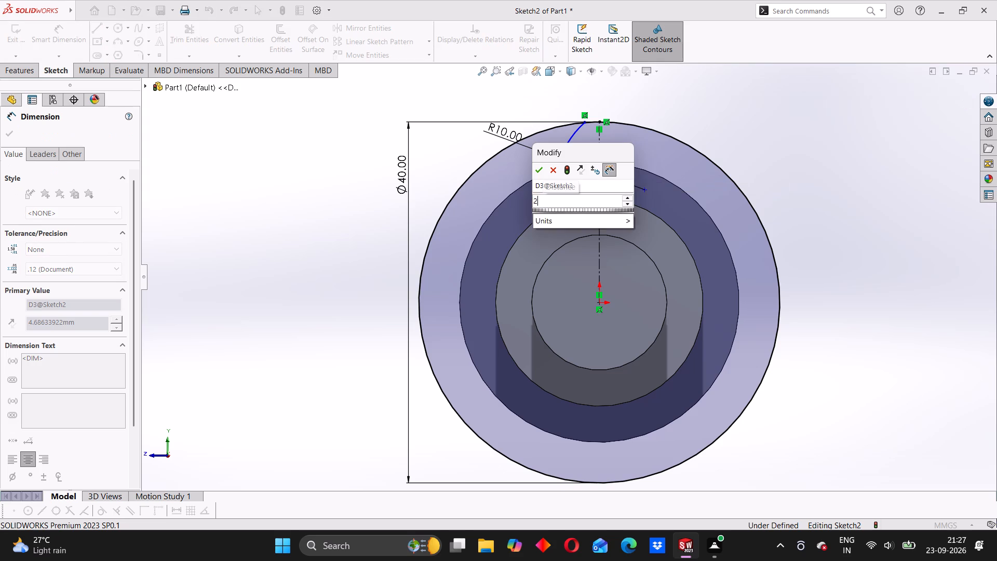
{"action": "key", "text": "Return"}
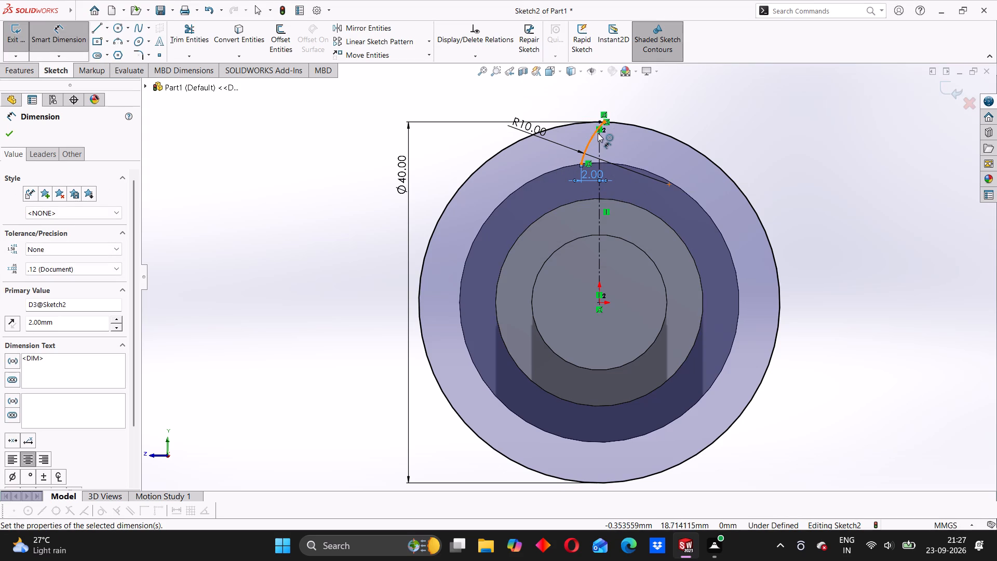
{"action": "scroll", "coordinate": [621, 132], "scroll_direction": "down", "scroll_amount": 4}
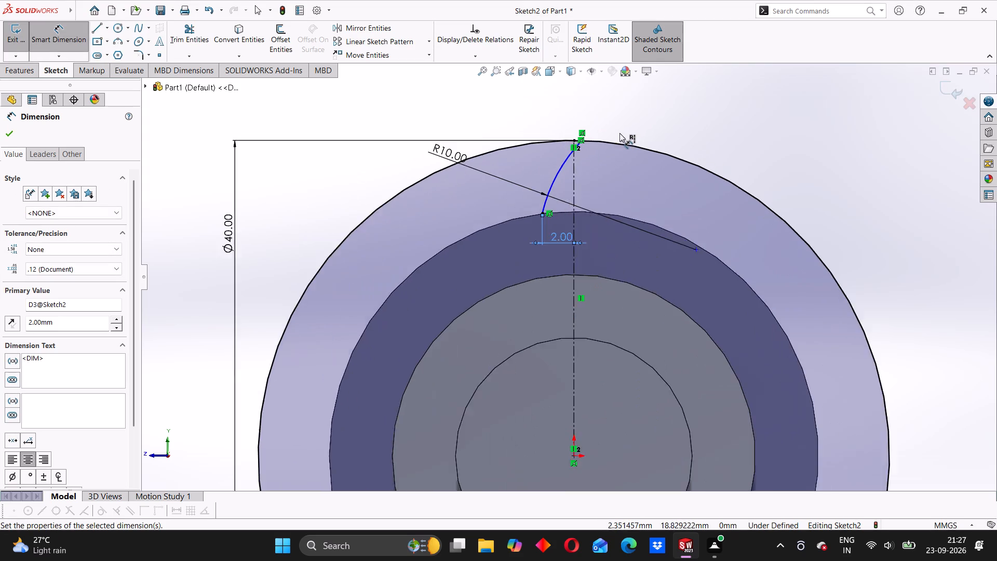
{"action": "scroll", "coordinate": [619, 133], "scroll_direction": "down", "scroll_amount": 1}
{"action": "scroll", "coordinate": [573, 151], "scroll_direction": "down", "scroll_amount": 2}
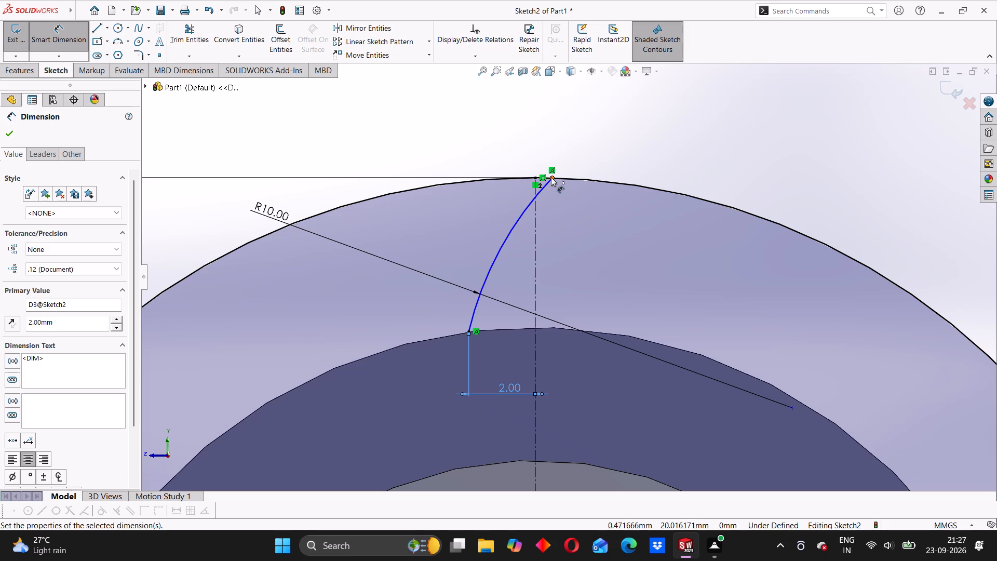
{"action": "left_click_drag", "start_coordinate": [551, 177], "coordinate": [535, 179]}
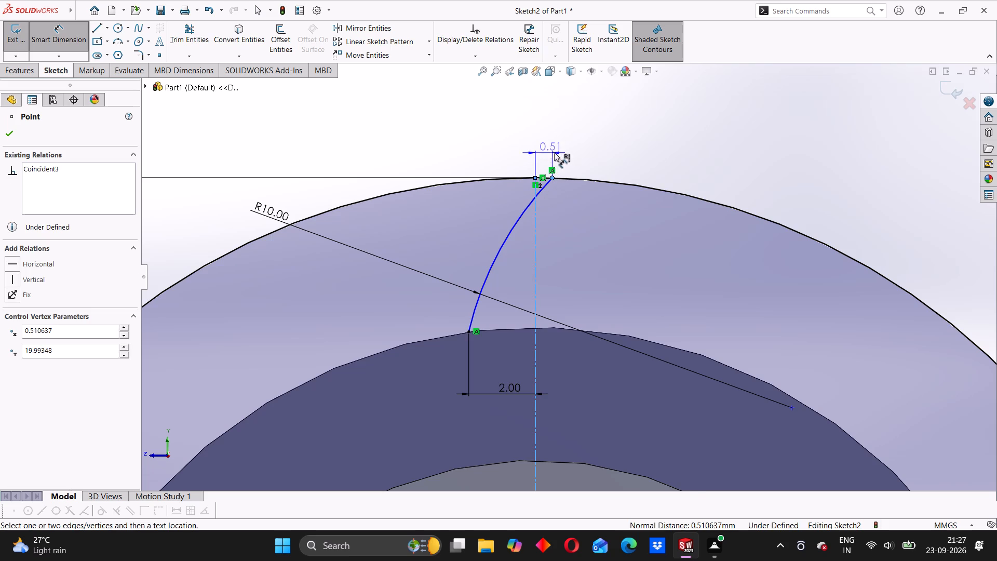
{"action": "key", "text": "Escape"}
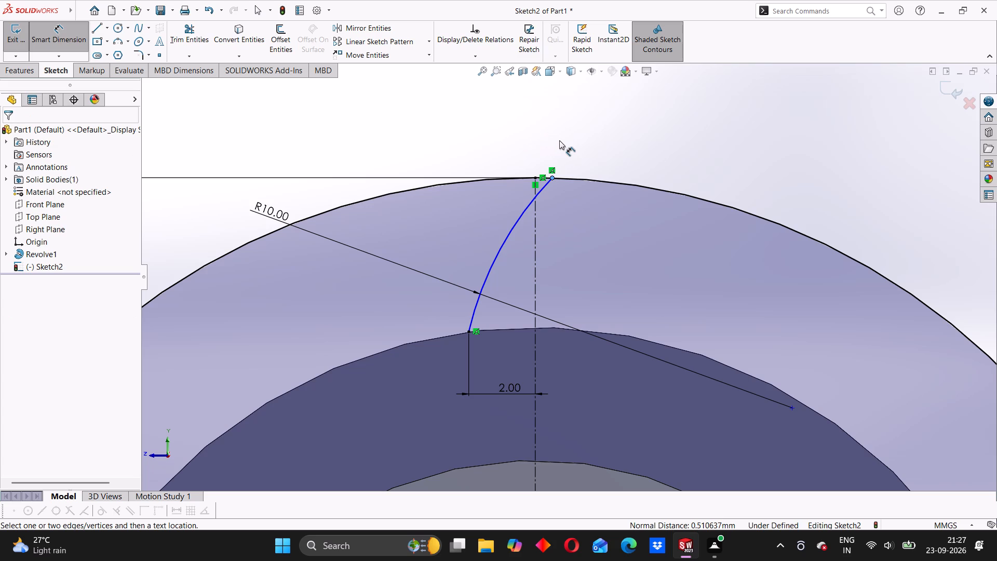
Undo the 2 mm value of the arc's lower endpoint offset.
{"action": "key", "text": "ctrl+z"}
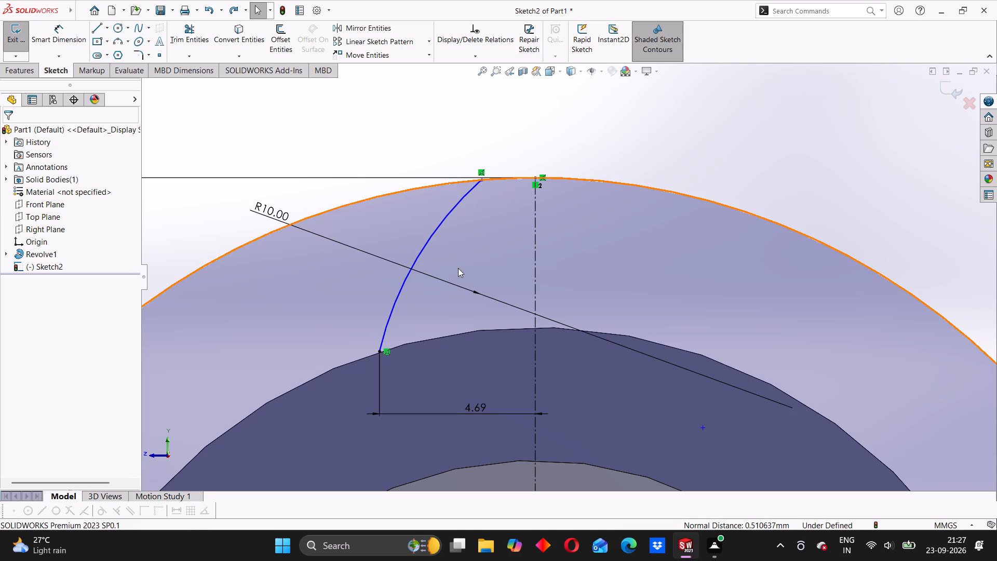
Dimension the arc's upper endpoint 0.60 mm horizontally from the centerline's top end.
{"action": "left_click", "coordinate": [77, 35]}
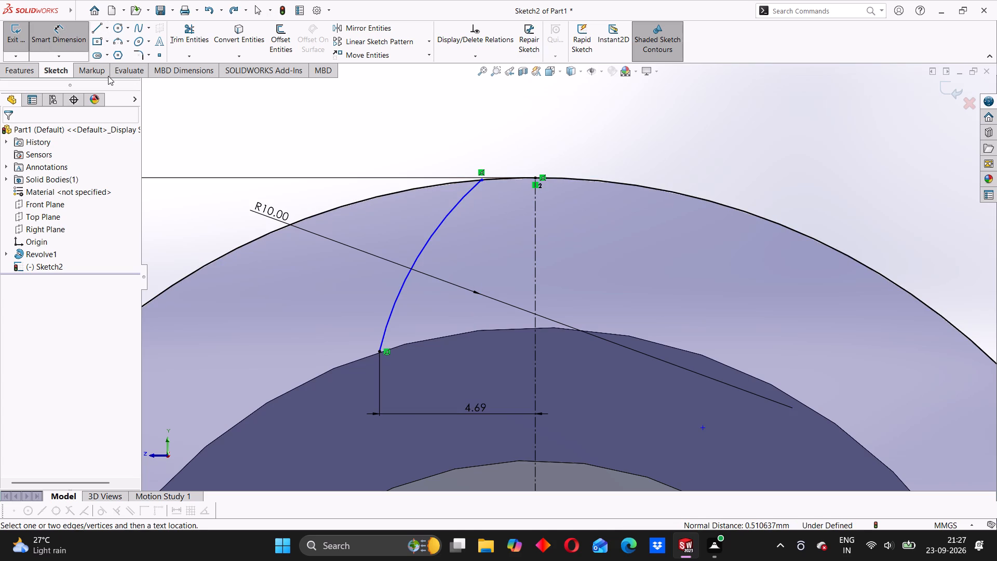
{"action": "left_click", "coordinate": [483, 181]}
{"action": "left_click", "coordinate": [536, 177]}
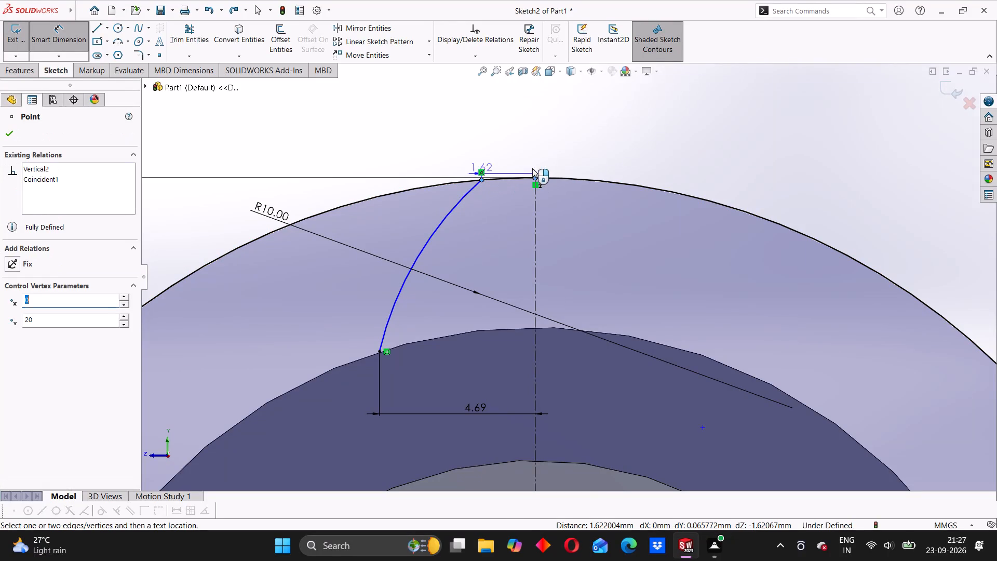
{"action": "left_click", "coordinate": [523, 149]}
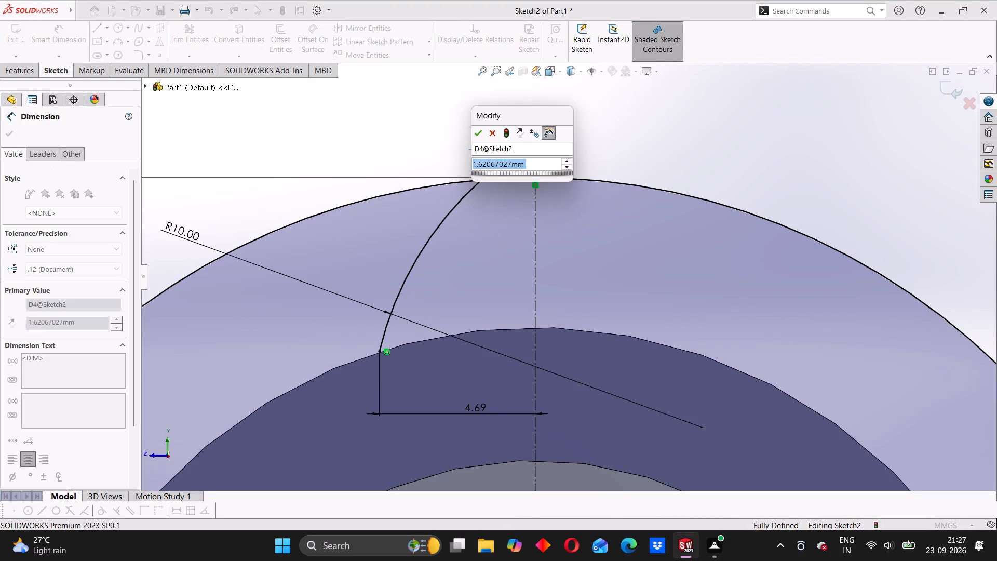
{"action": "type", "text": "0.5"}
{"action": "key", "text": "BackSpace"}
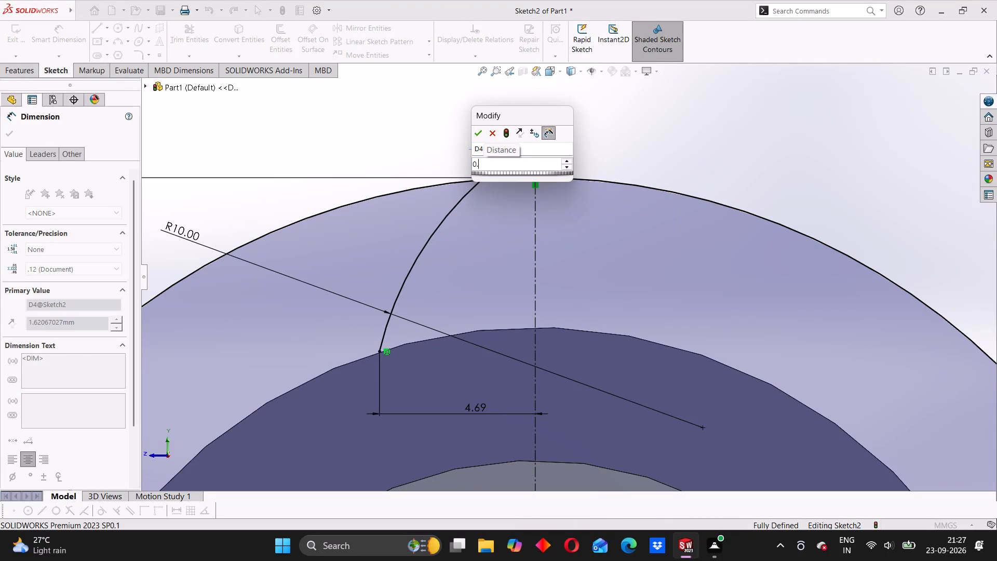
{"action": "type", "text": "60"}
{"action": "key", "text": "Return"}
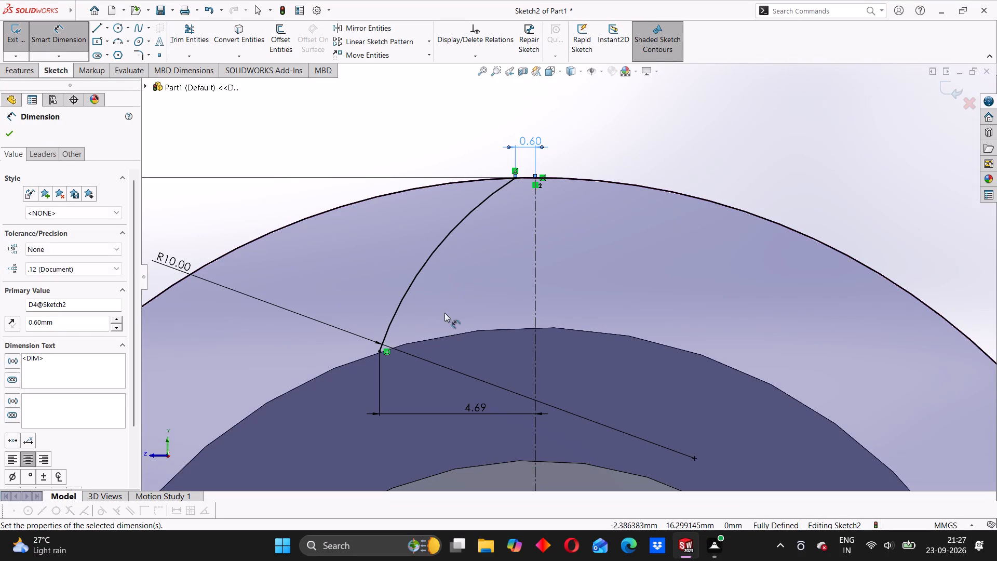
Set the offset between the arc's lower endpoint and the centerline to 2 mm.
{"action": "double_click", "coordinate": [475, 409]}
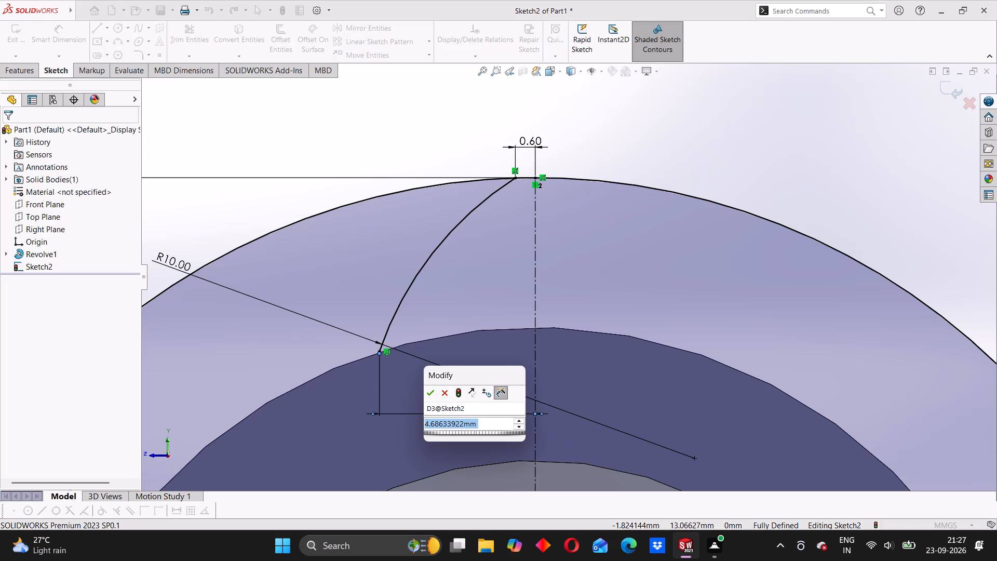
{"action": "key", "text": "2"}
{"action": "key", "text": "Return"}
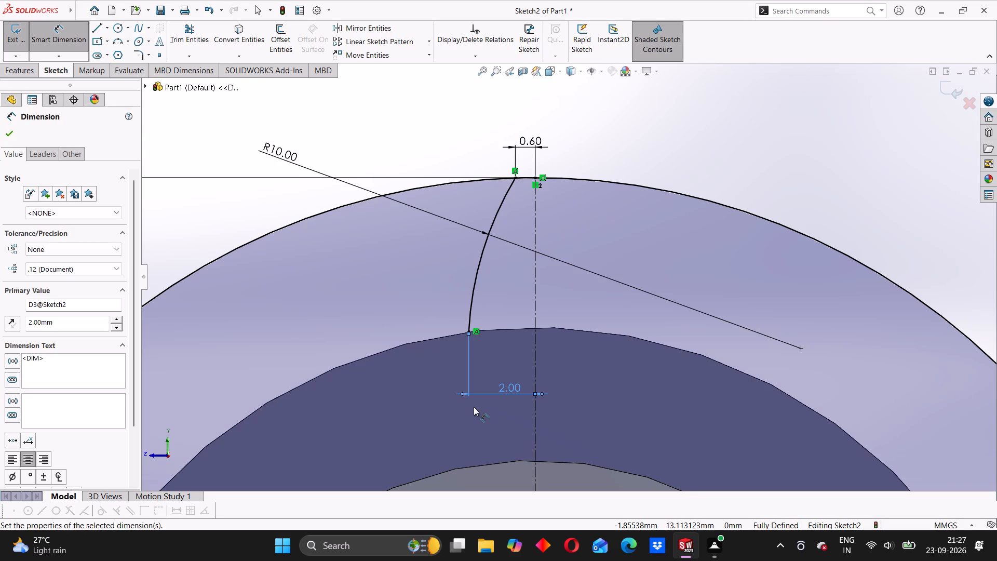
Mirror the 10 mm radius arc about the vertical centerline, keeping the original as a copy.
{"action": "scroll", "coordinate": [459, 255], "scroll_direction": "down", "scroll_amount": 3}
{"action": "scroll", "coordinate": [469, 252], "scroll_direction": "up", "scroll_amount": 4}
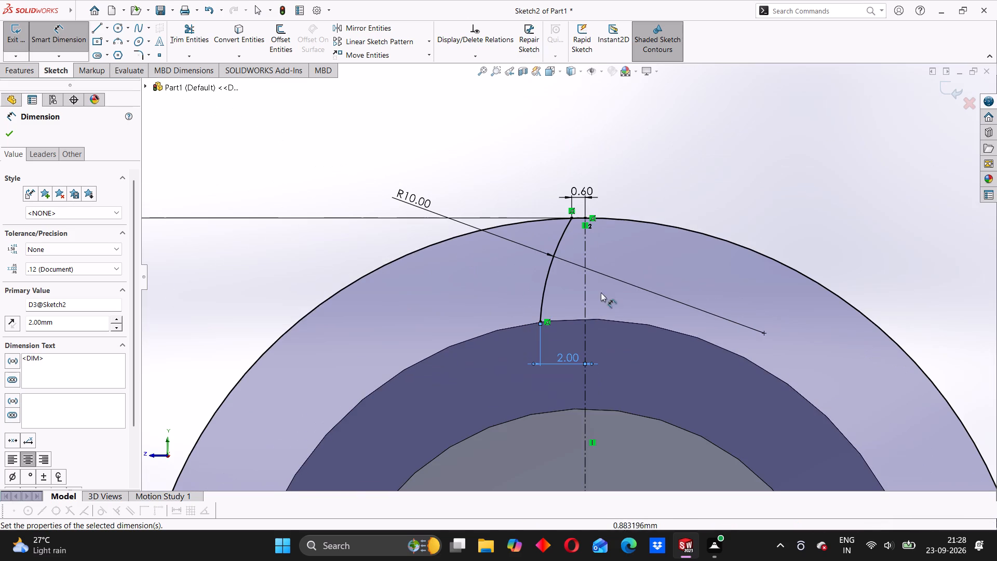
{"action": "left_click", "coordinate": [369, 28]}
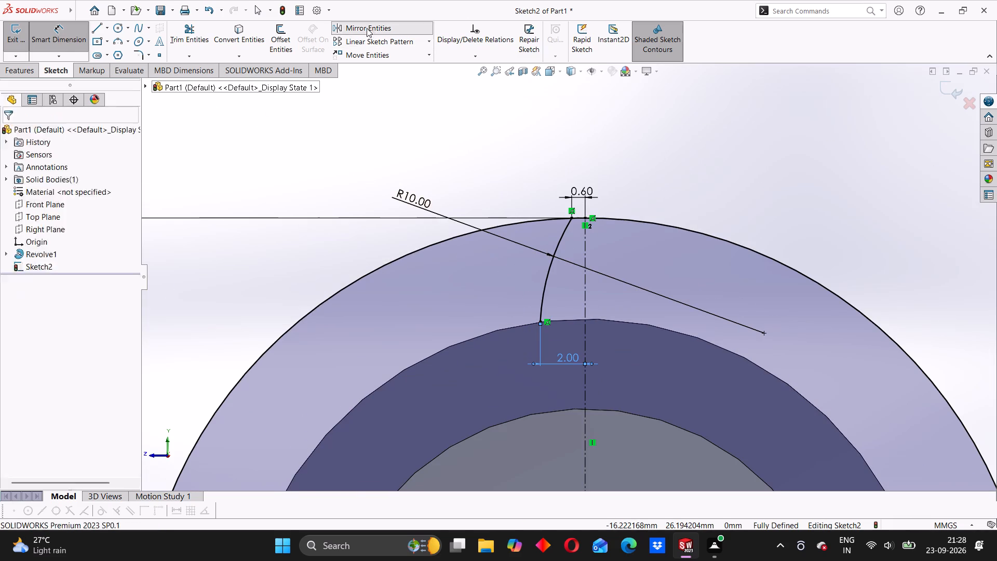
{"action": "left_click", "coordinate": [543, 280]}
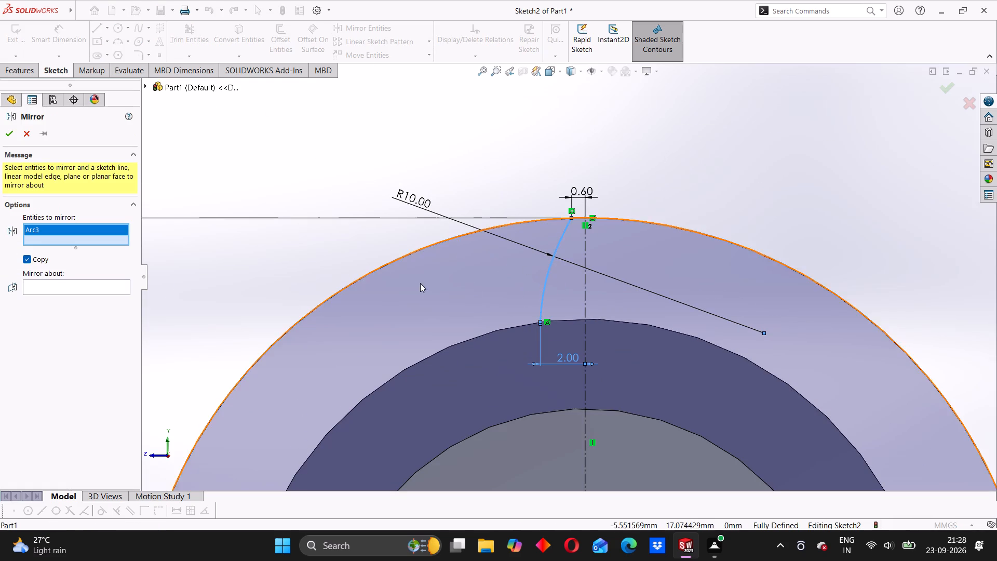
{"action": "left_click_drag", "start_coordinate": [46, 282], "coordinate": [53, 287]}
{"action": "left_click", "coordinate": [584, 249]}
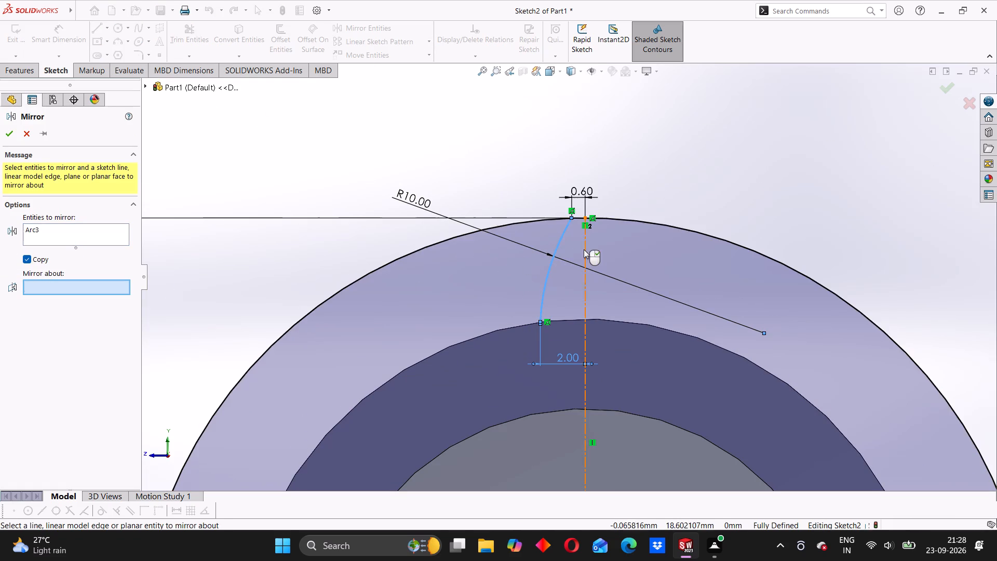
{"action": "left_click", "coordinate": [11, 135]}
Trim away the 40 mm circle outside the two arcs, leaving only the short tip segment between their upper ends.
{"action": "scroll", "coordinate": [658, 263], "scroll_direction": "down", "scroll_amount": 1}
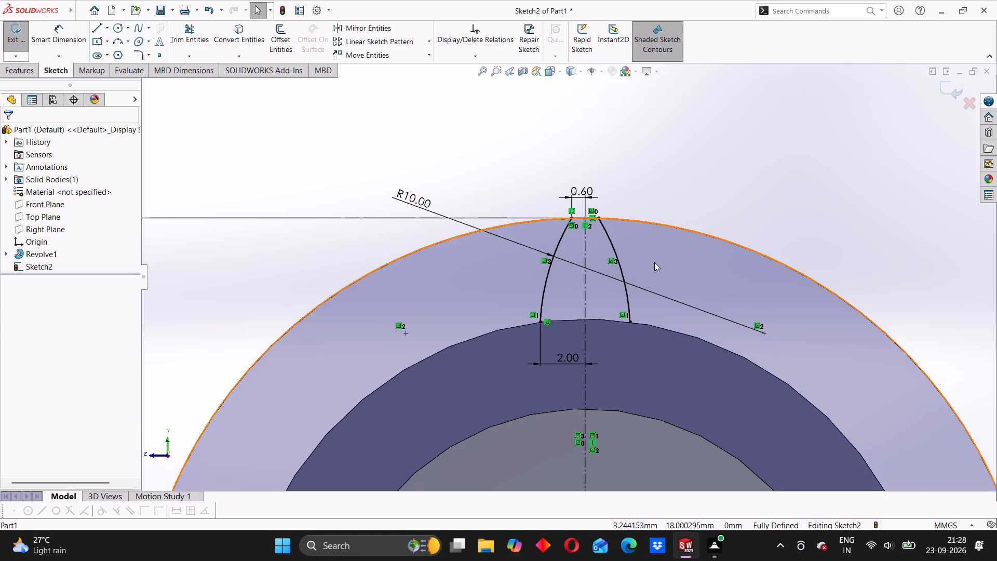
{"action": "scroll", "coordinate": [592, 251], "scroll_direction": "up", "scroll_amount": 2}
{"action": "scroll", "coordinate": [516, 245], "scroll_direction": "down", "scroll_amount": 2}
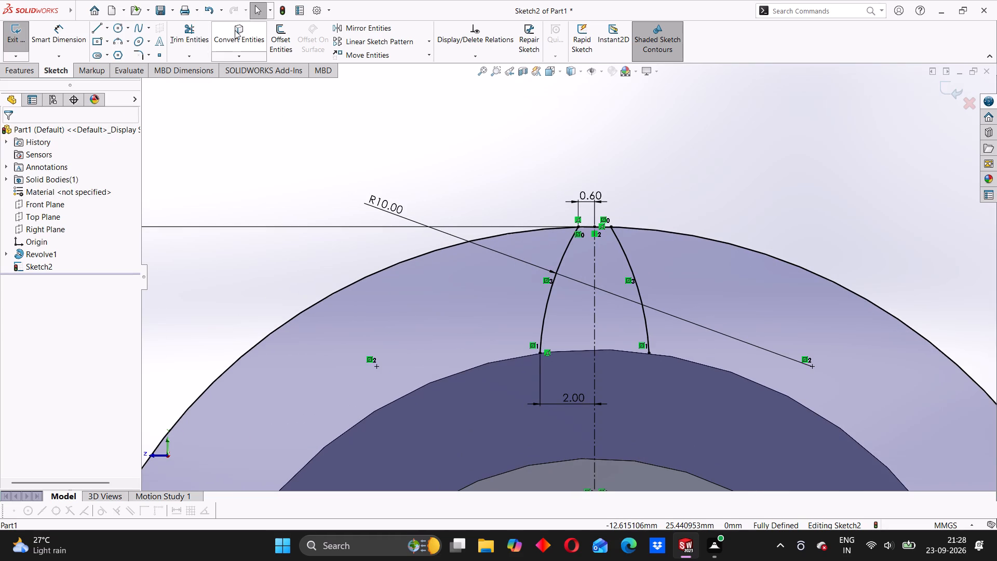
{"action": "left_click", "coordinate": [186, 36]}
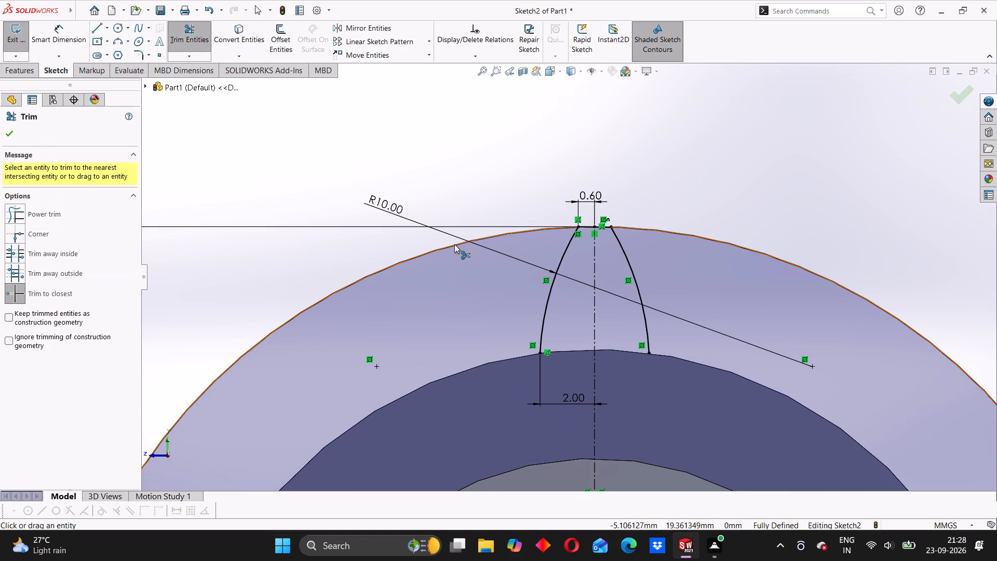
{"action": "left_click", "coordinate": [454, 244]}
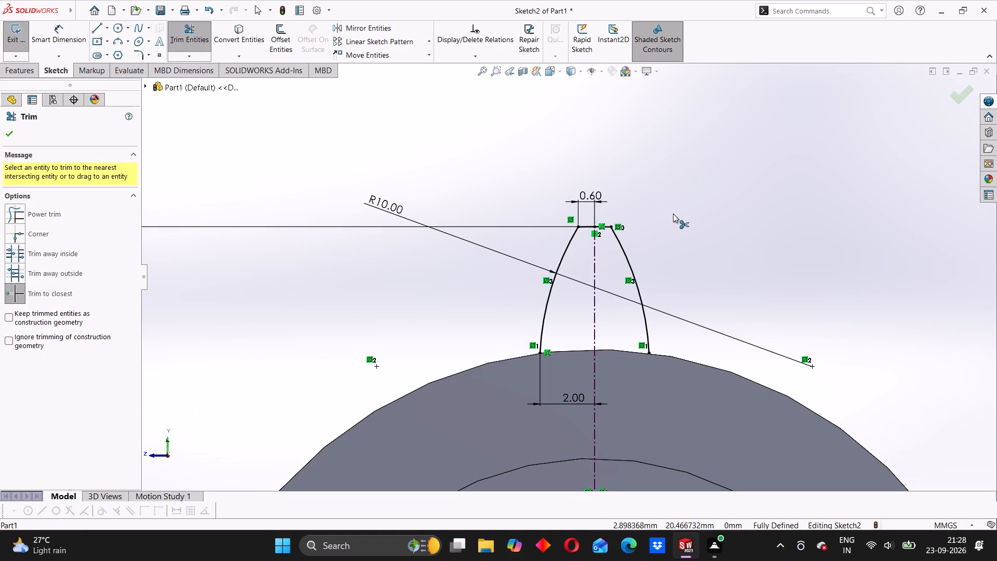
Examine the trimmed tooth profile up close and from an angled view against the shaft's shoulder.
{"action": "scroll", "coordinate": [603, 243], "scroll_direction": "down", "scroll_amount": 7}
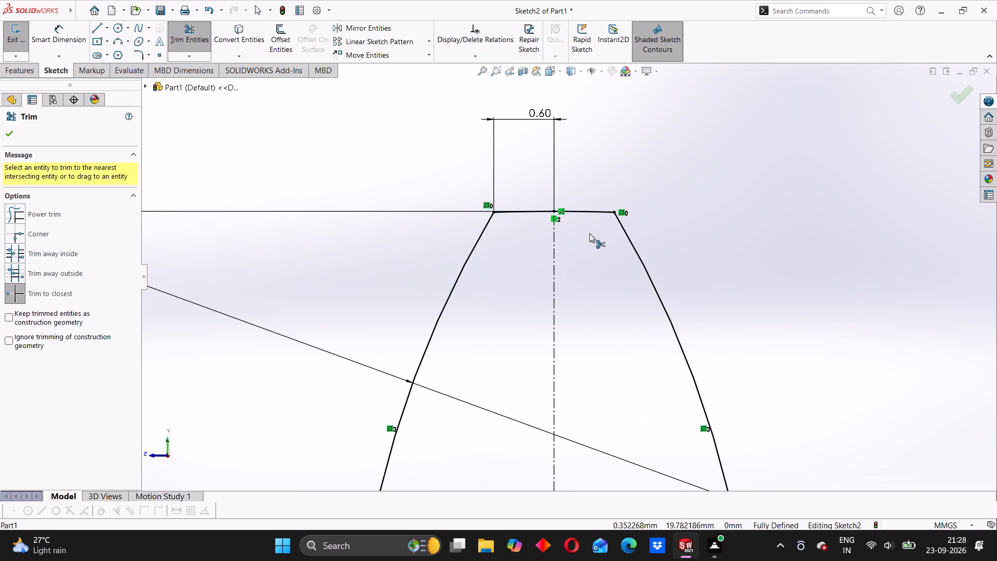
{"action": "scroll", "coordinate": [588, 232], "scroll_direction": "up", "scroll_amount": 10}
{"action": "scroll", "coordinate": [585, 279], "scroll_direction": "down", "scroll_amount": 3}
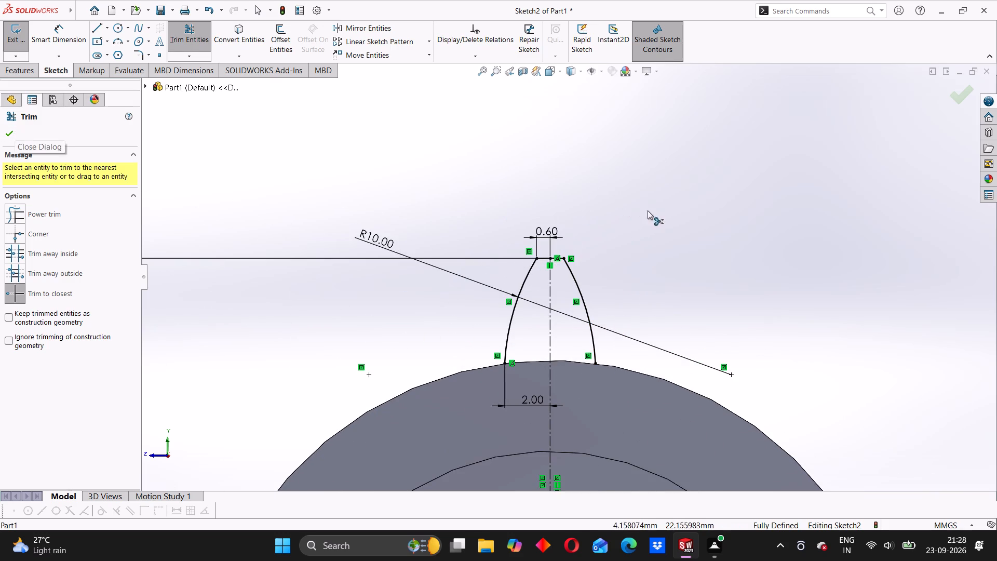
{"action": "scroll", "coordinate": [618, 289], "scroll_direction": "down", "scroll_amount": 4}
{"action": "scroll", "coordinate": [586, 296], "scroll_direction": "up", "scroll_amount": 7}
{"action": "middle_click_drag", "start_coordinate": [547, 351], "coordinate": [573, 280]}
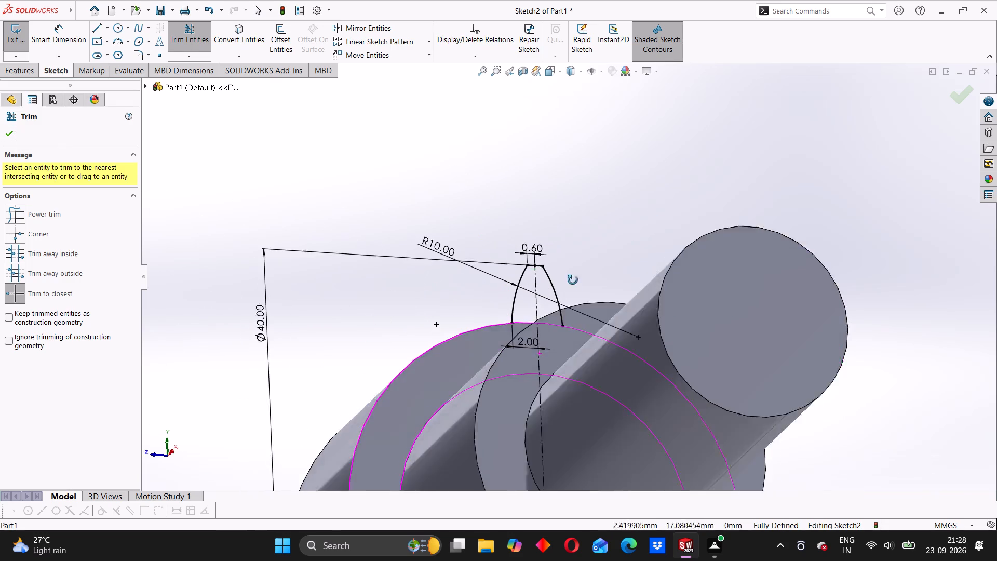
Examine the trimmed tooth profile and its open base against the shaft's shoulder, both angled and face-on.
{"action": "middle_click_drag", "start_coordinate": [573, 280], "coordinate": [536, 351]}
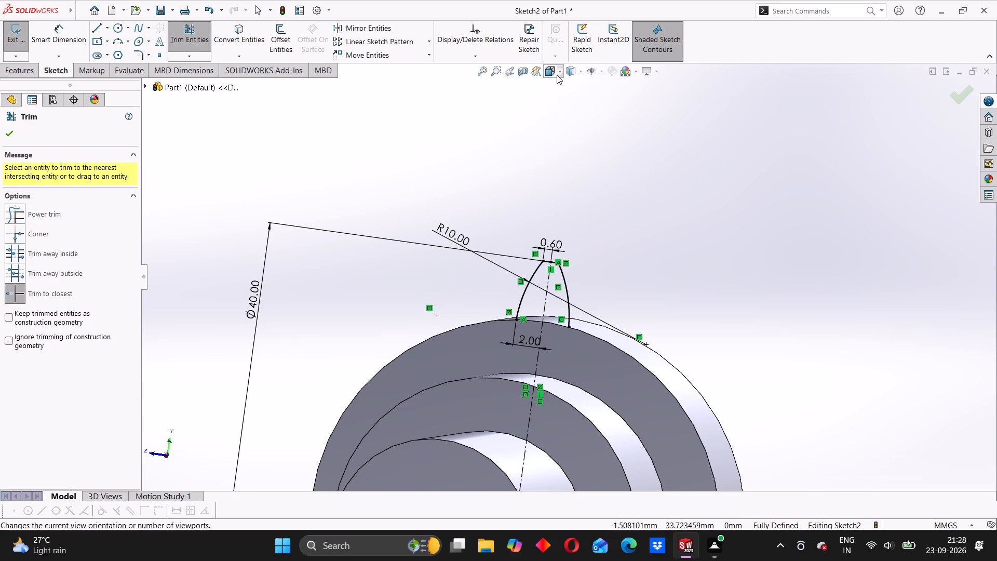
{"action": "left_click", "coordinate": [561, 69]}
{"action": "left_click", "coordinate": [609, 133]}
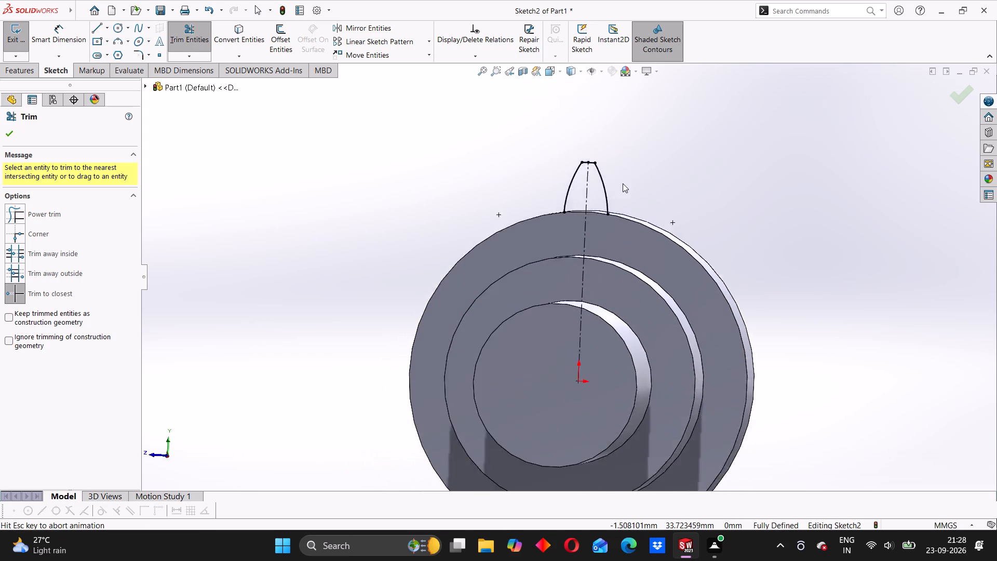
{"action": "scroll", "coordinate": [658, 139], "scroll_direction": "down", "scroll_amount": 3}
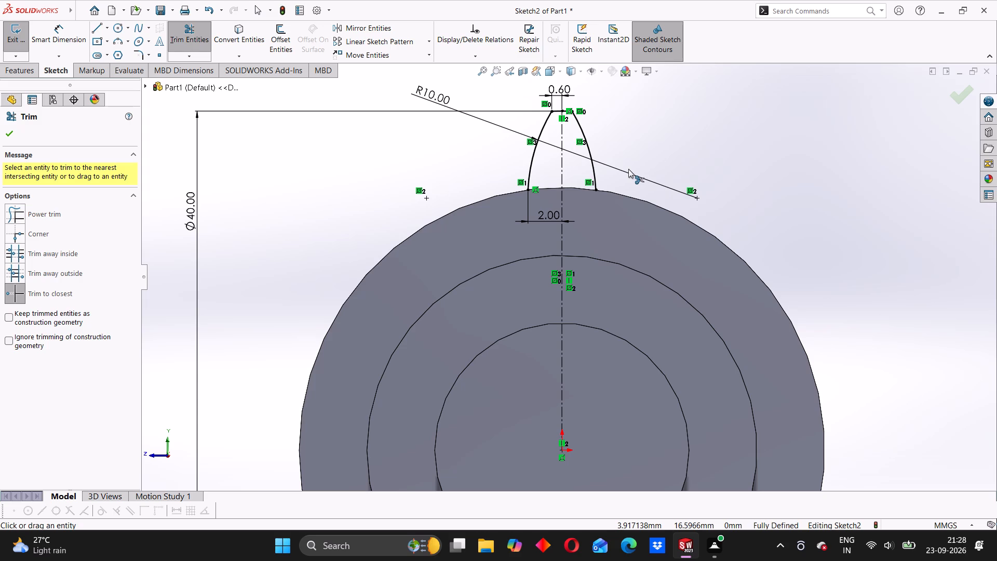
{"action": "scroll", "coordinate": [484, 207], "scroll_direction": "down", "scroll_amount": 1}
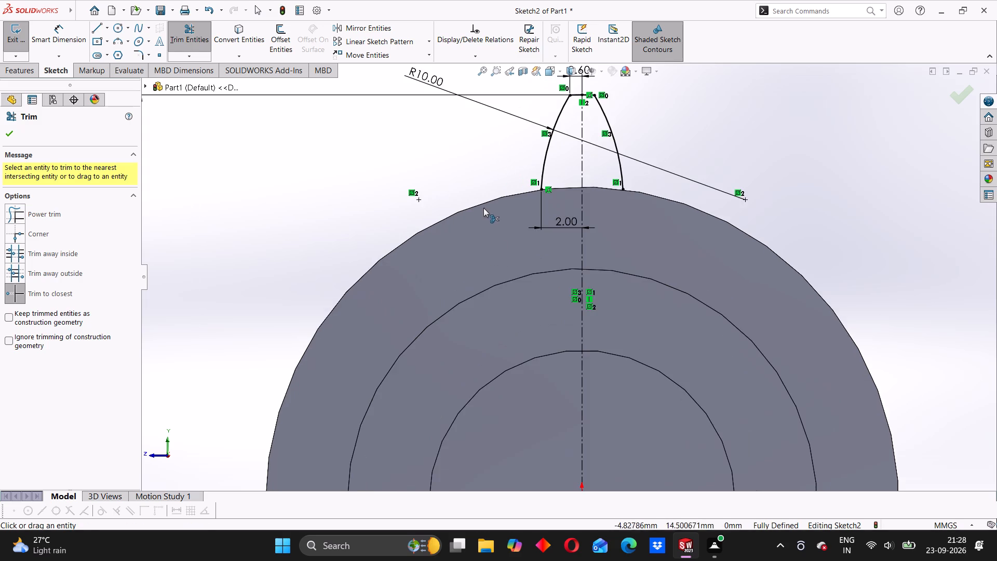
{"action": "scroll", "coordinate": [496, 261], "scroll_direction": "up", "scroll_amount": 8}
{"action": "scroll", "coordinate": [529, 311], "scroll_direction": "up", "scroll_amount": 1}
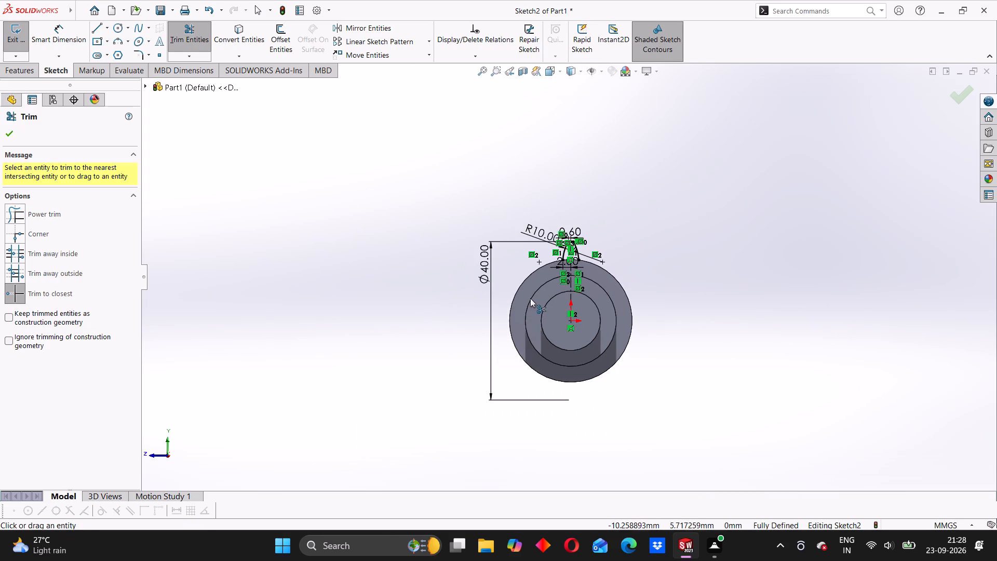
{"action": "scroll", "coordinate": [530, 298], "scroll_direction": "down", "scroll_amount": 3}
{"action": "scroll", "coordinate": [567, 262], "scroll_direction": "down", "scroll_amount": 1}
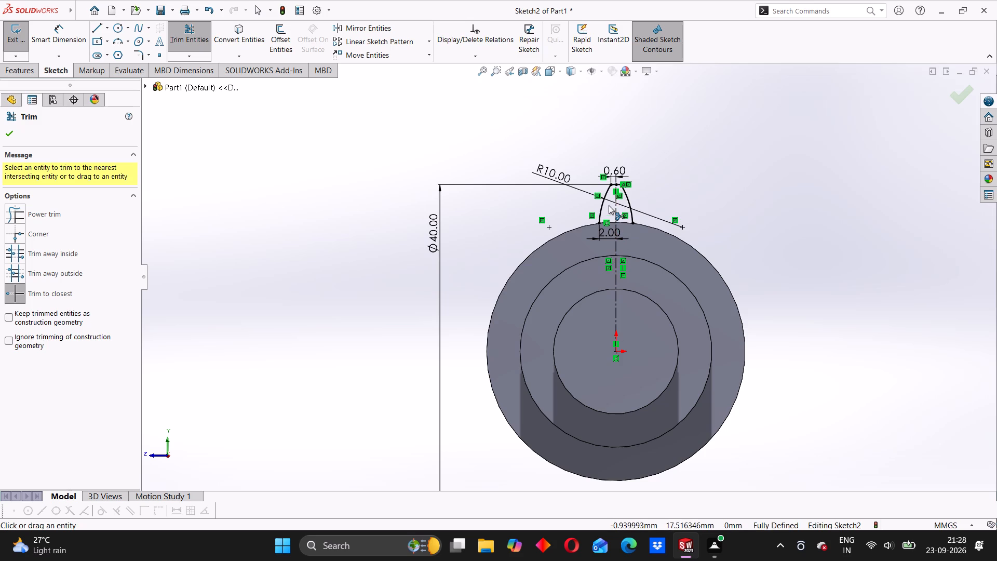
{"action": "scroll", "coordinate": [609, 205], "scroll_direction": "down", "scroll_amount": 3}
{"action": "scroll", "coordinate": [607, 265], "scroll_direction": "down", "scroll_amount": 4}
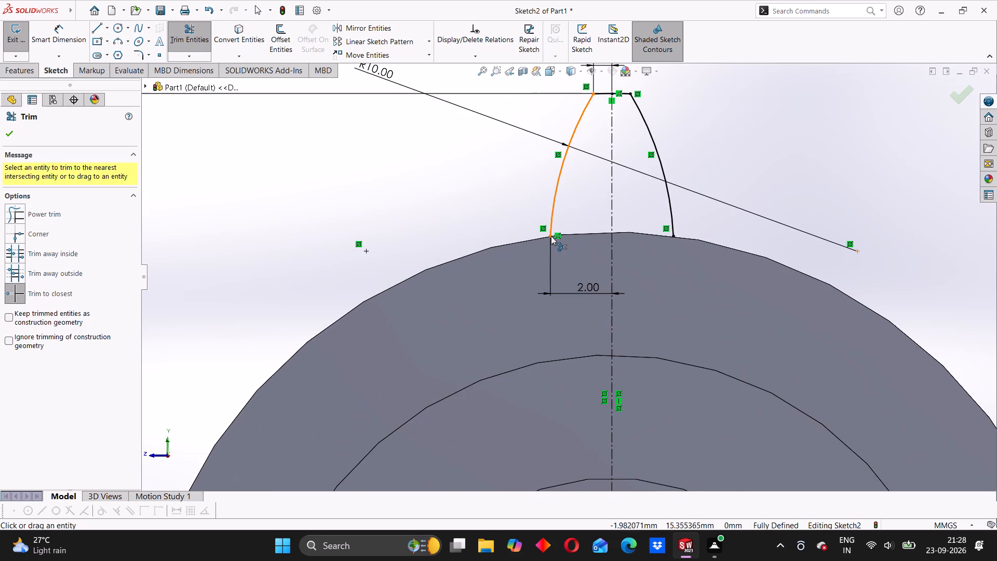
Close the tooth profile's base with a three-point arc of about 15.5 mm radius between the side arcs' lower endpoints.
{"action": "left_click", "coordinate": [124, 41]}
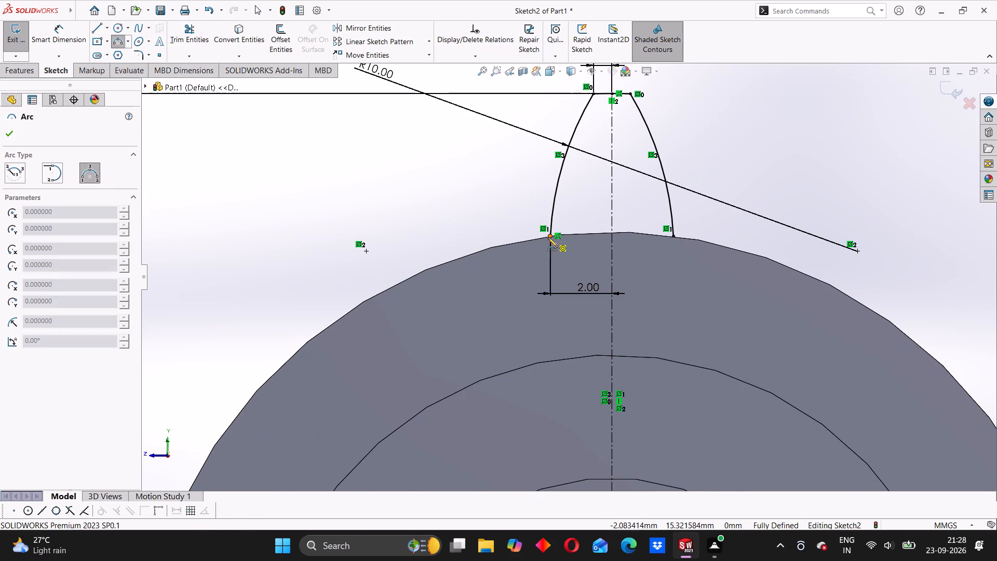
{"action": "left_click", "coordinate": [548, 237]}
{"action": "left_click", "coordinate": [674, 237]}
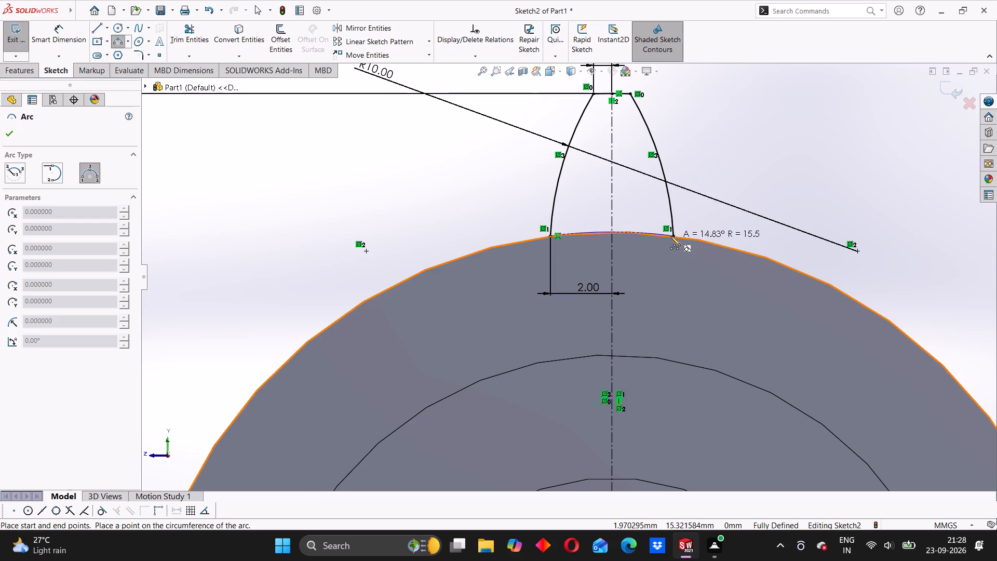
{"action": "left_click", "coordinate": [610, 230]}
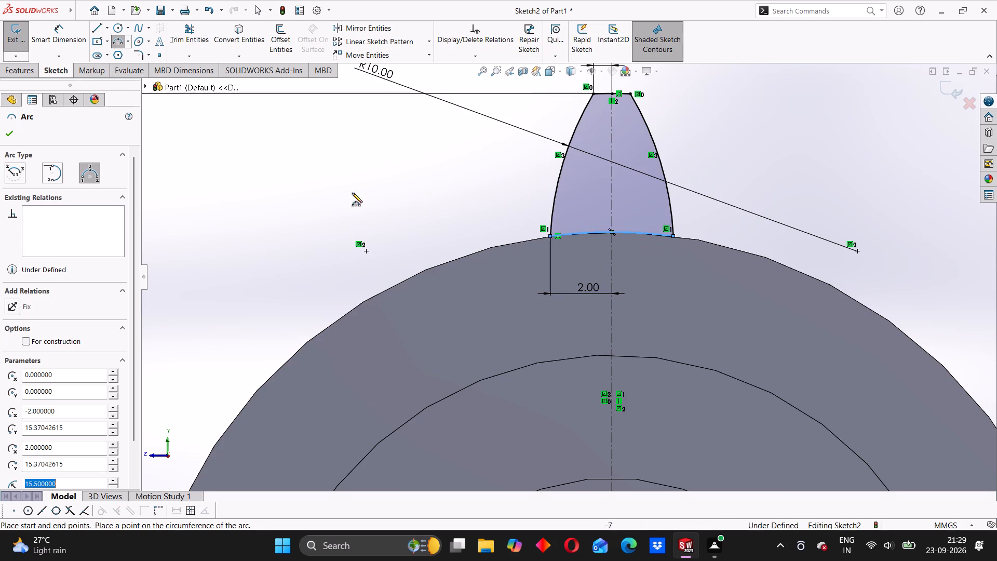
{"action": "left_click", "coordinate": [7, 129]}
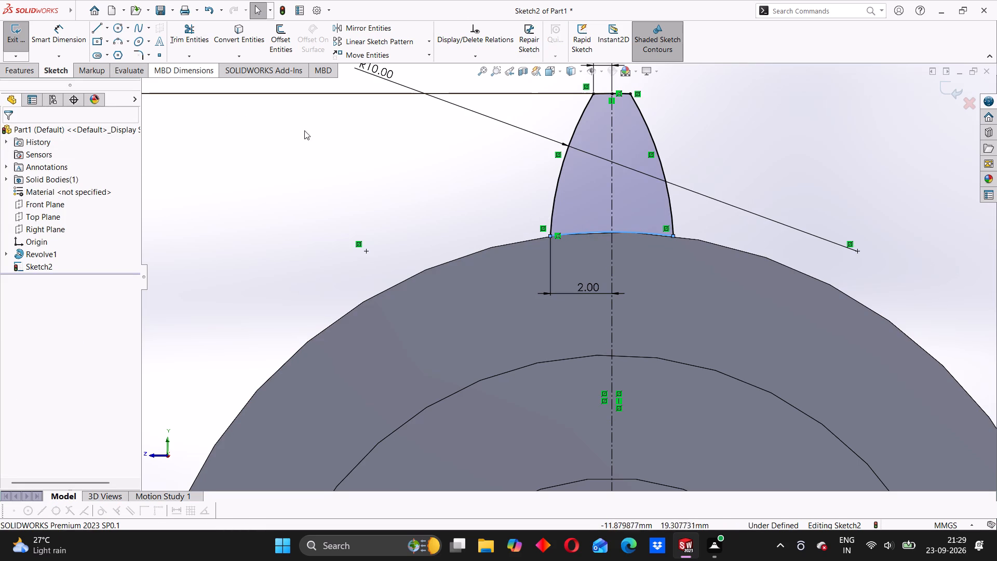
Examine the closed tooth profile from several angles and face-on to check how its base meets the shaft's outer edge.
{"action": "scroll", "coordinate": [431, 176], "scroll_direction": "up", "scroll_amount": 3}
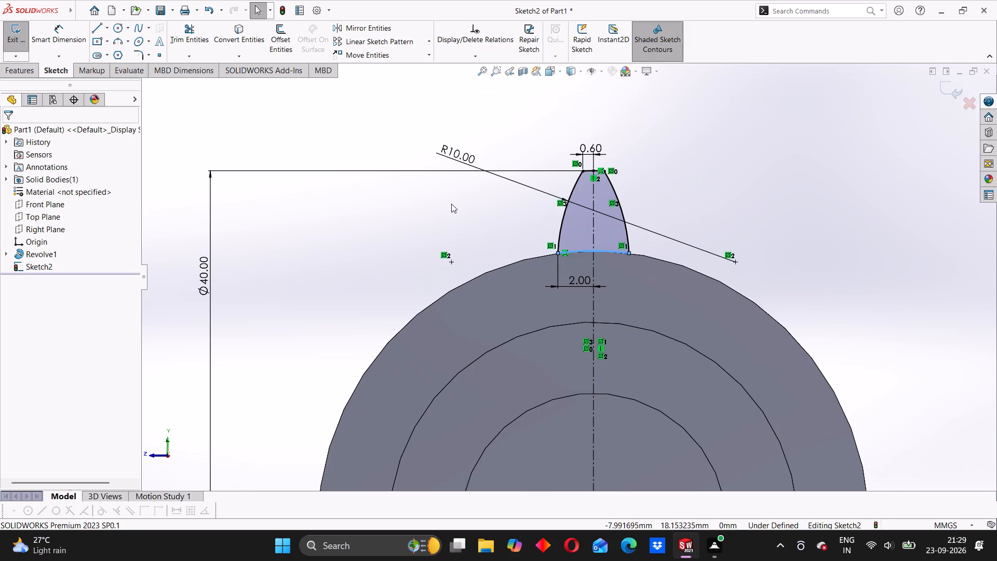
{"action": "middle_click_drag", "start_coordinate": [451, 204], "coordinate": [483, 213]}
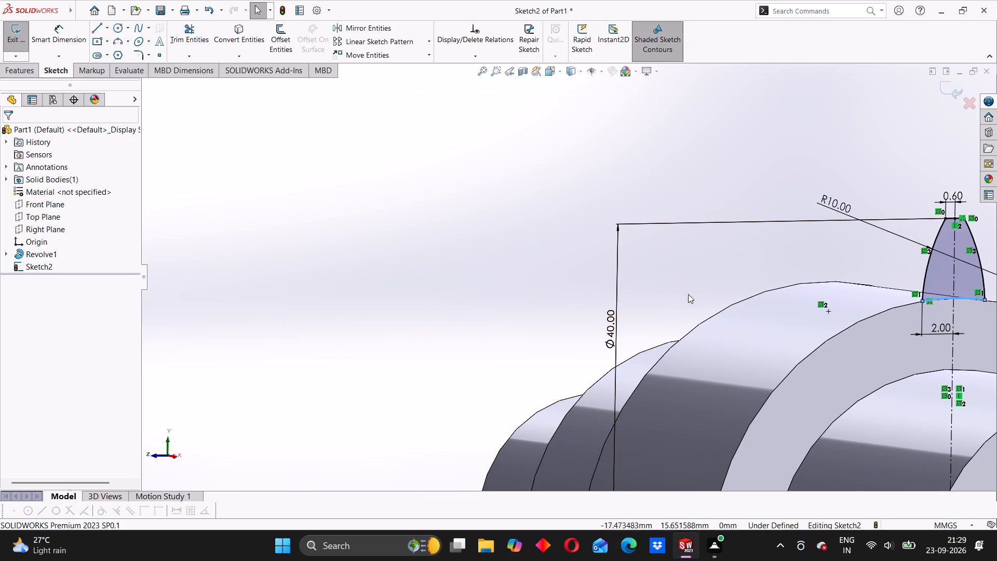
{"action": "middle_click_drag", "start_coordinate": [706, 234], "coordinate": [648, 205]}
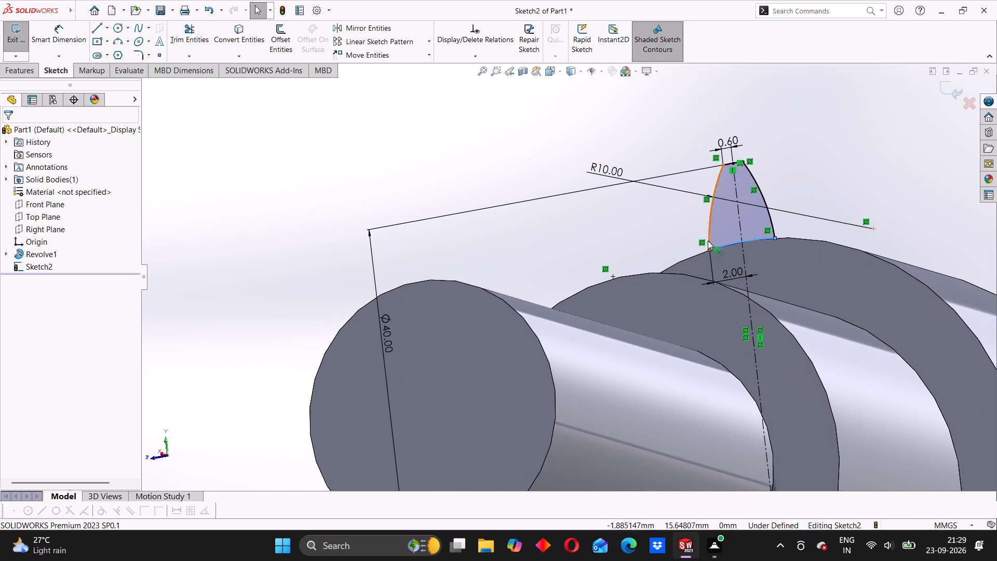
{"action": "middle_click_drag", "start_coordinate": [685, 230], "coordinate": [692, 249]}
{"action": "scroll", "coordinate": [692, 248], "scroll_direction": "down", "scroll_amount": 2}
{"action": "scroll", "coordinate": [694, 249], "scroll_direction": "up", "scroll_amount": 4}
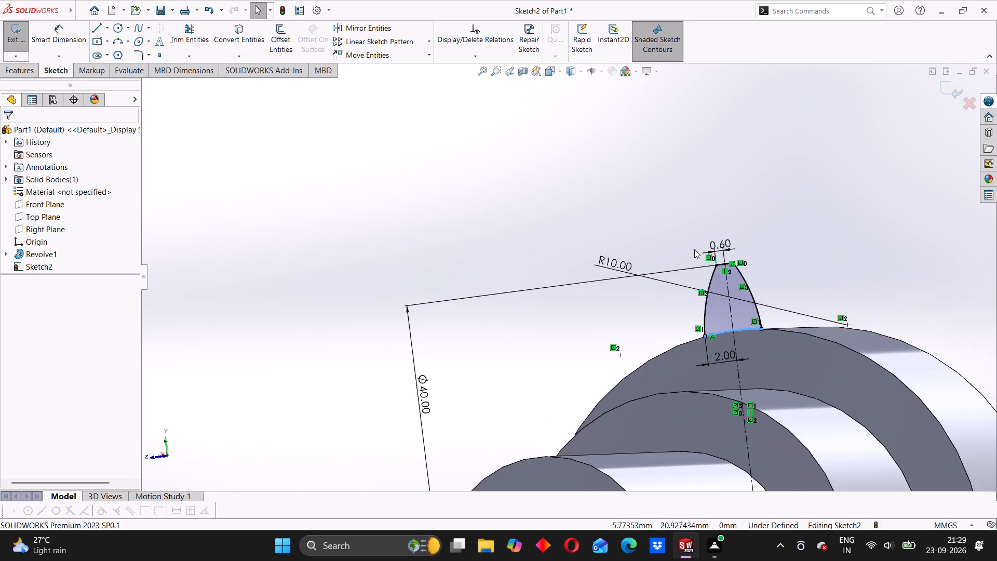
{"action": "middle_click_drag", "start_coordinate": [697, 312], "coordinate": [731, 298]}
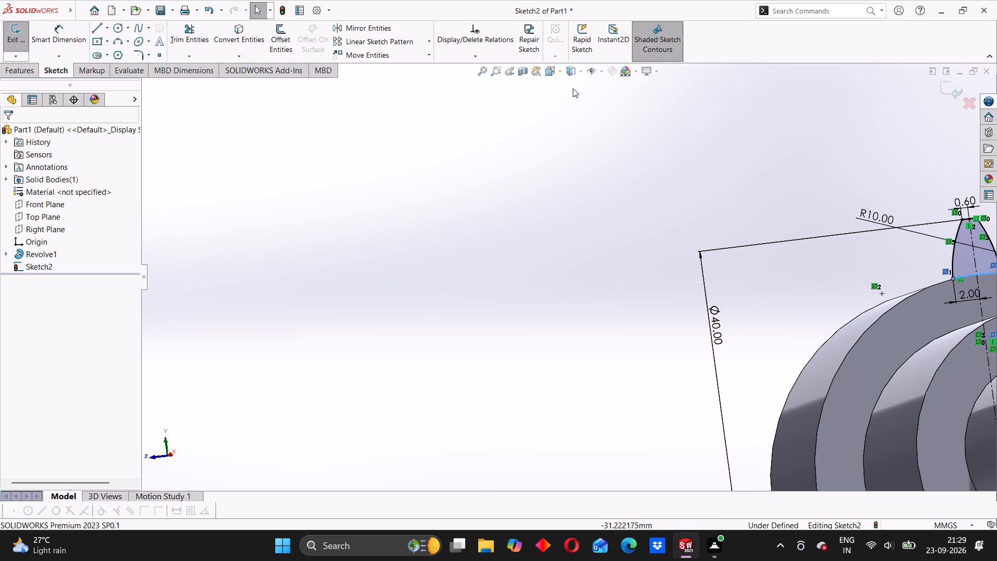
{"action": "left_click", "coordinate": [560, 71]}
{"action": "left_click", "coordinate": [607, 129]}
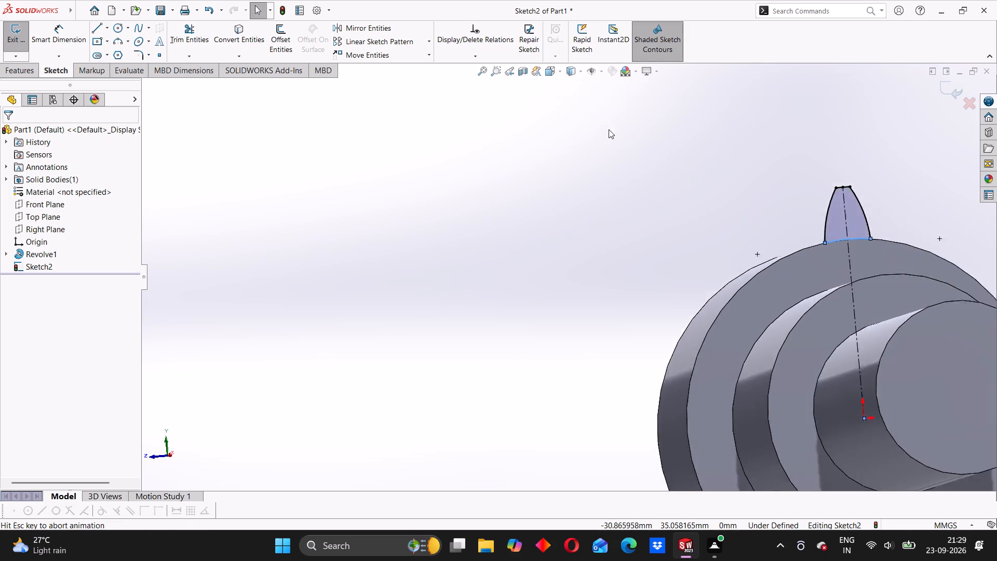
{"action": "scroll", "coordinate": [612, 182], "scroll_direction": "down", "scroll_amount": 5}
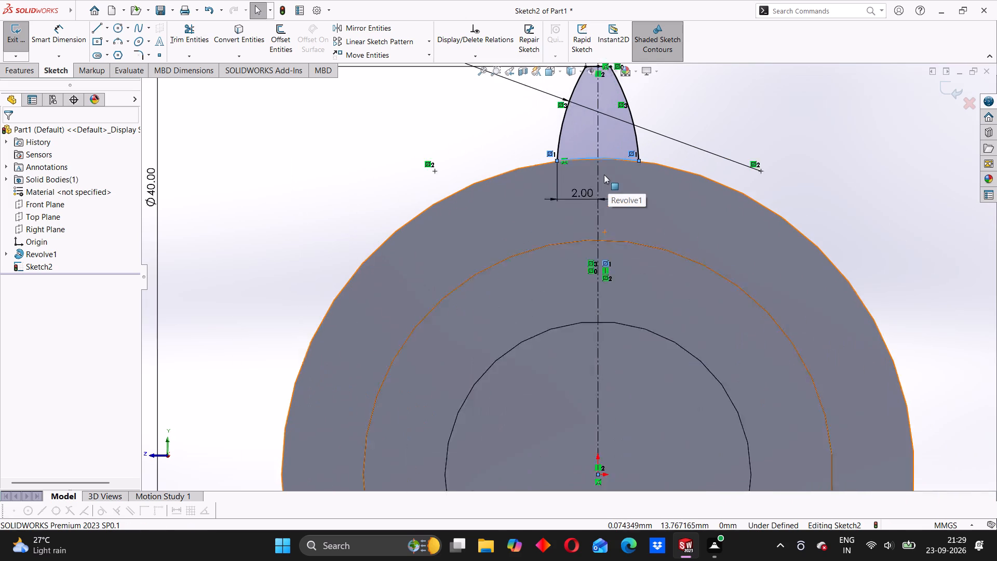
Dimension the tooth profile's base arc with a radius of 15.5 mm.
{"action": "left_click", "coordinate": [66, 37]}
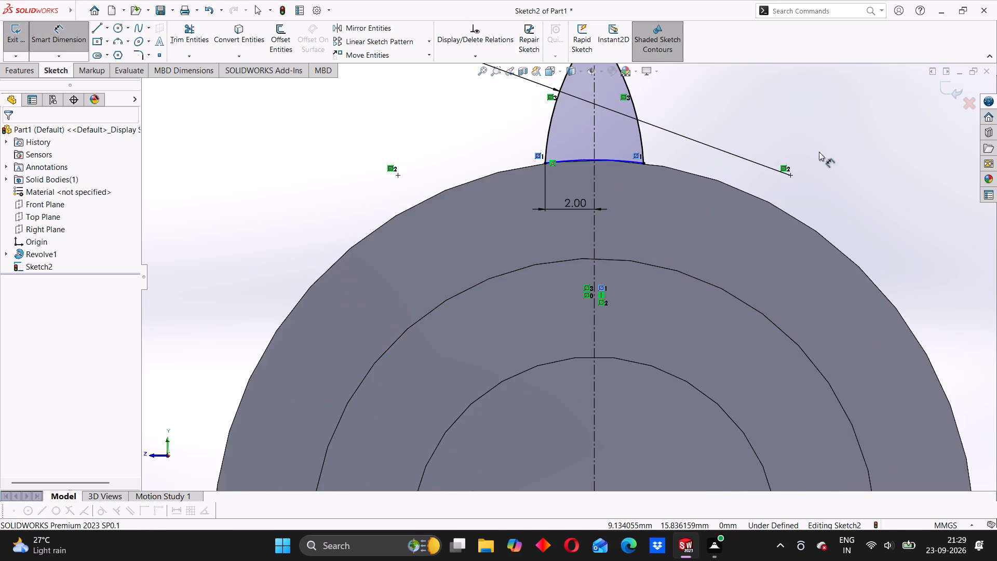
{"action": "left_click", "coordinate": [611, 159]}
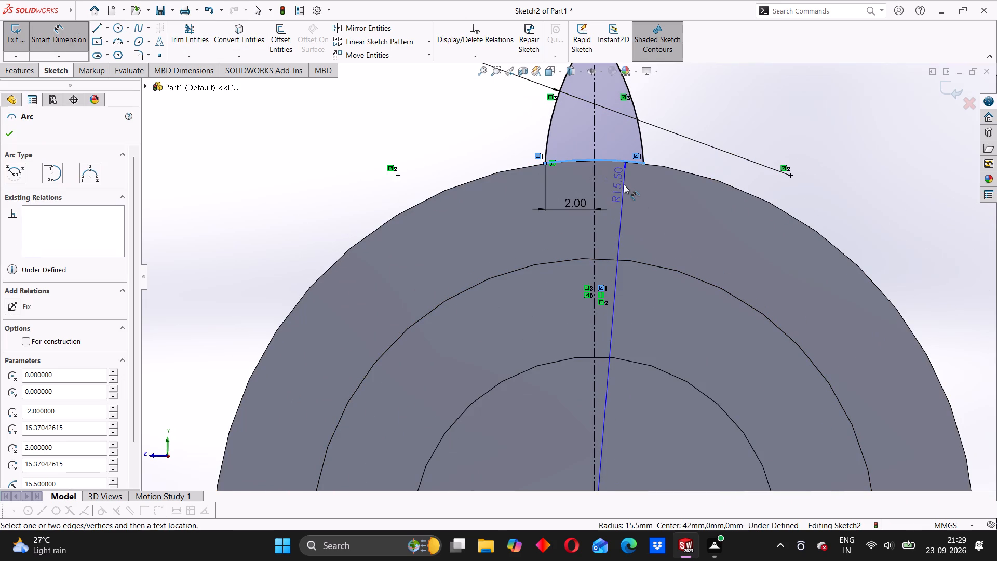
{"action": "left_click", "coordinate": [617, 185]}
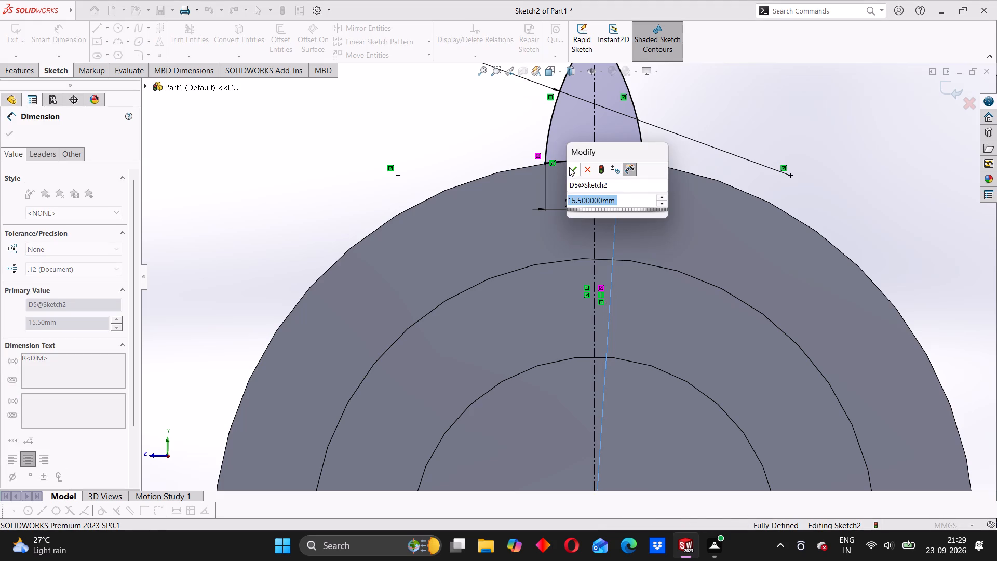
{"action": "left_click", "coordinate": [569, 167]}
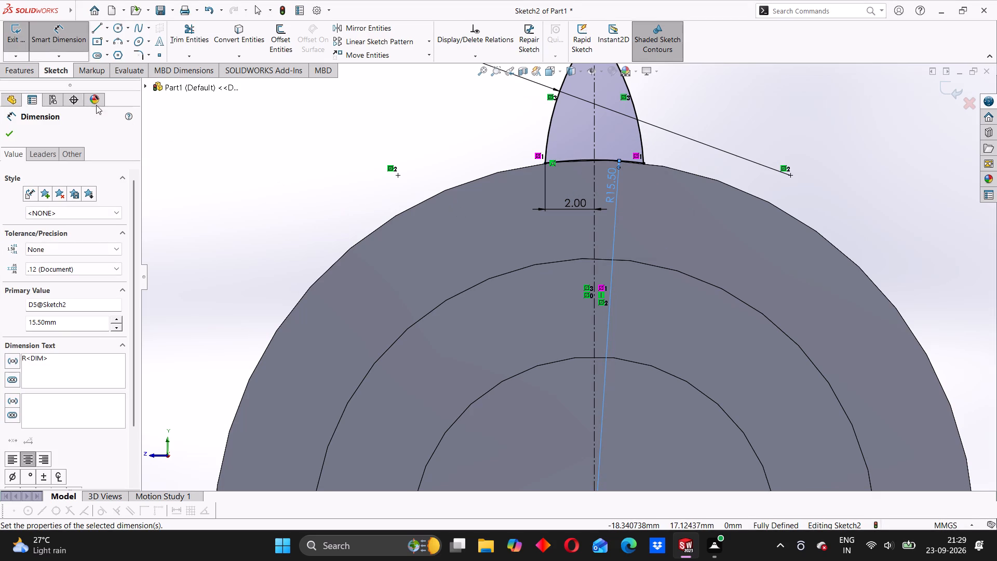
{"action": "left_click", "coordinate": [11, 130]}
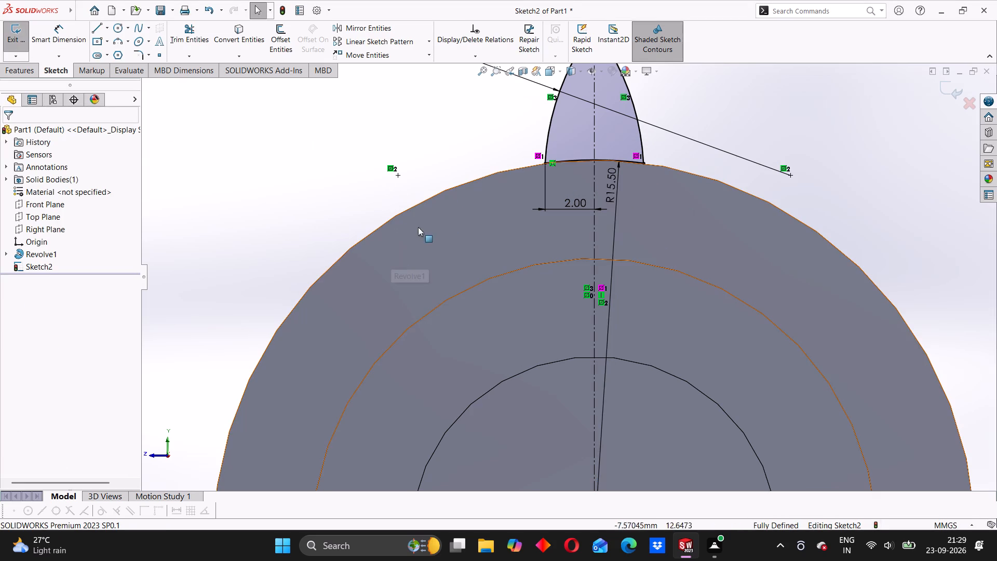
Start a blind boss extrusion of the tooth profile, reversing its direction to run along the shaft's largest section.
{"action": "left_click", "coordinate": [31, 72]}
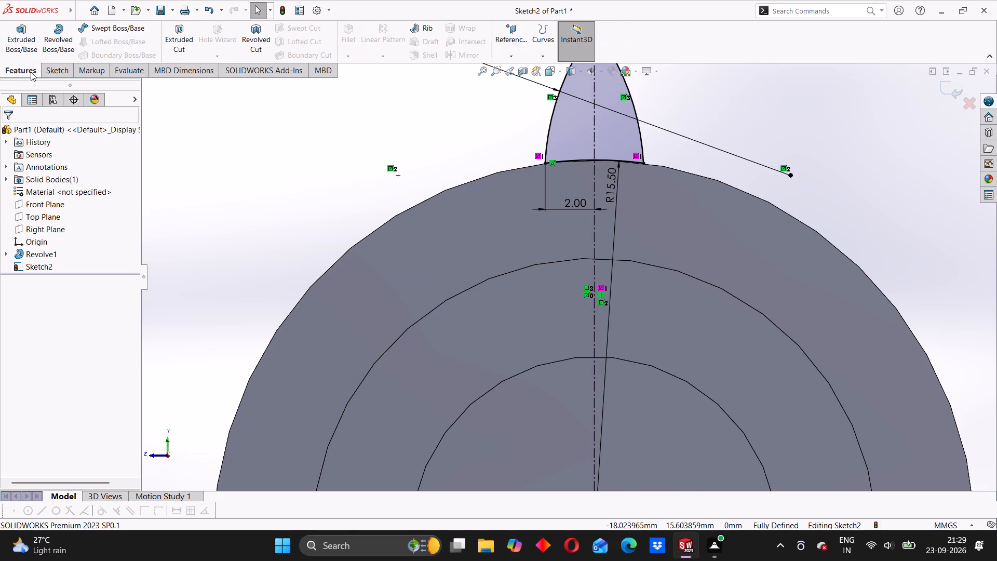
{"action": "left_click", "coordinate": [20, 39]}
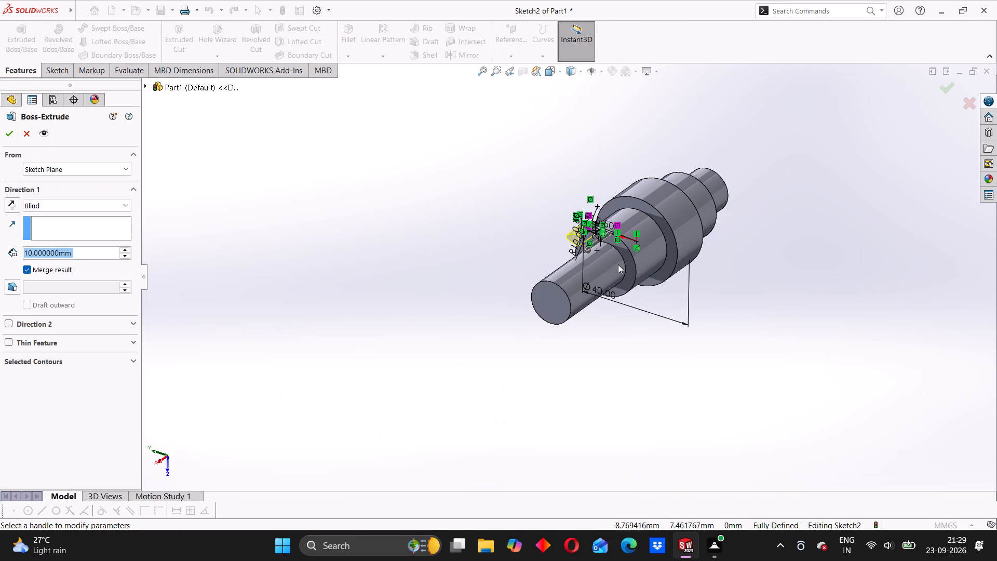
{"action": "middle_click_drag", "start_coordinate": [615, 288], "coordinate": [753, 230]}
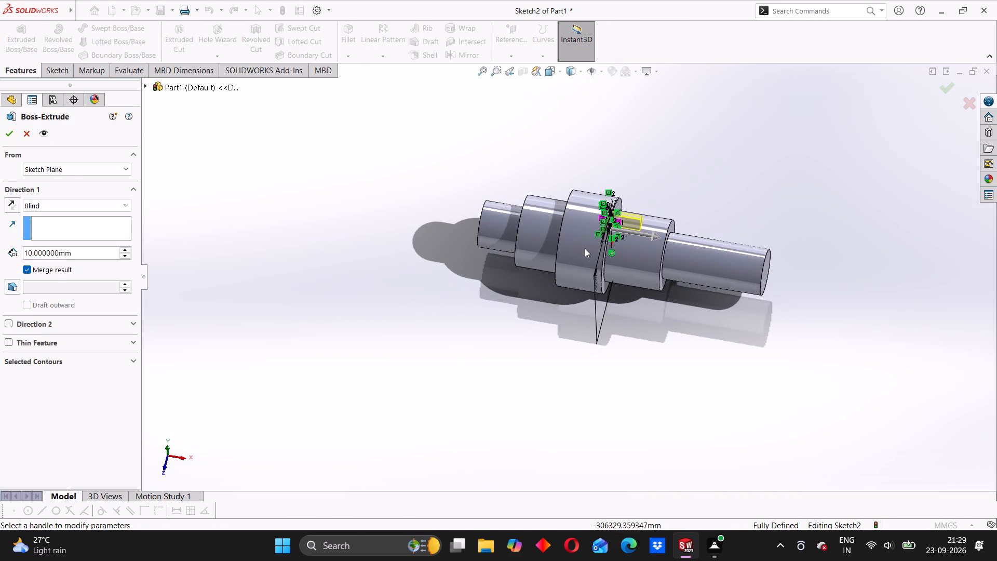
{"action": "left_click", "coordinate": [12, 207]}
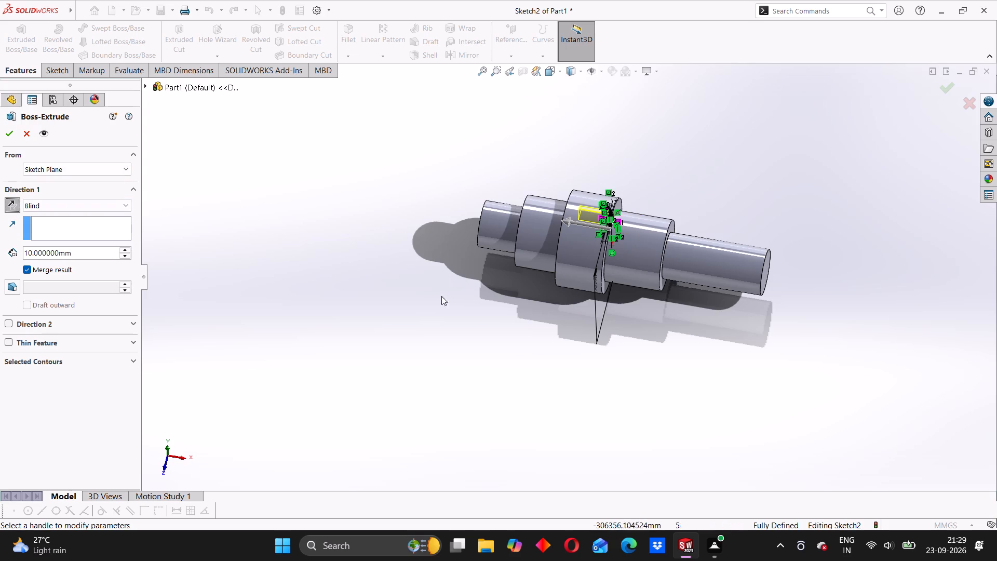
{"action": "middle_click_drag", "start_coordinate": [444, 301], "coordinate": [475, 284]}
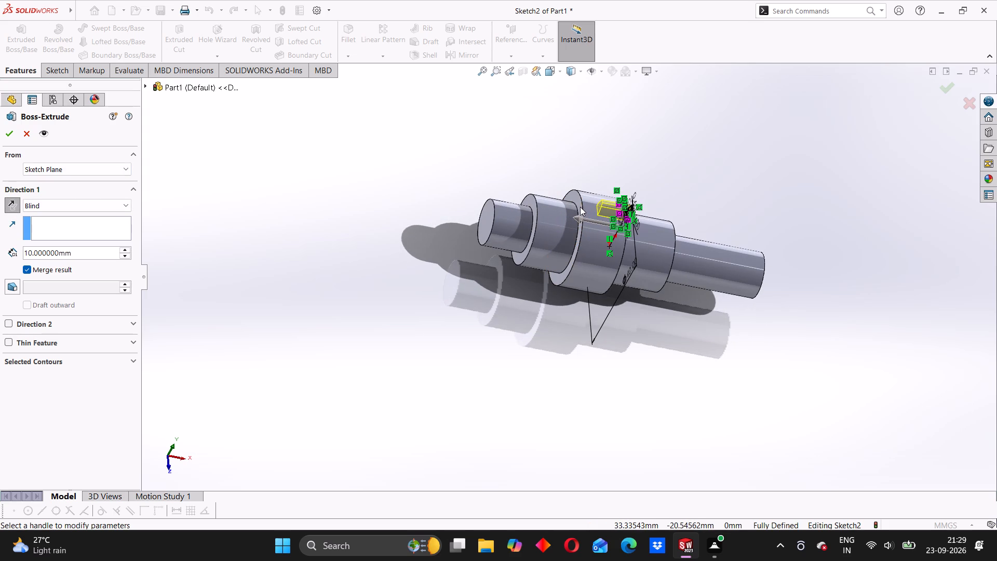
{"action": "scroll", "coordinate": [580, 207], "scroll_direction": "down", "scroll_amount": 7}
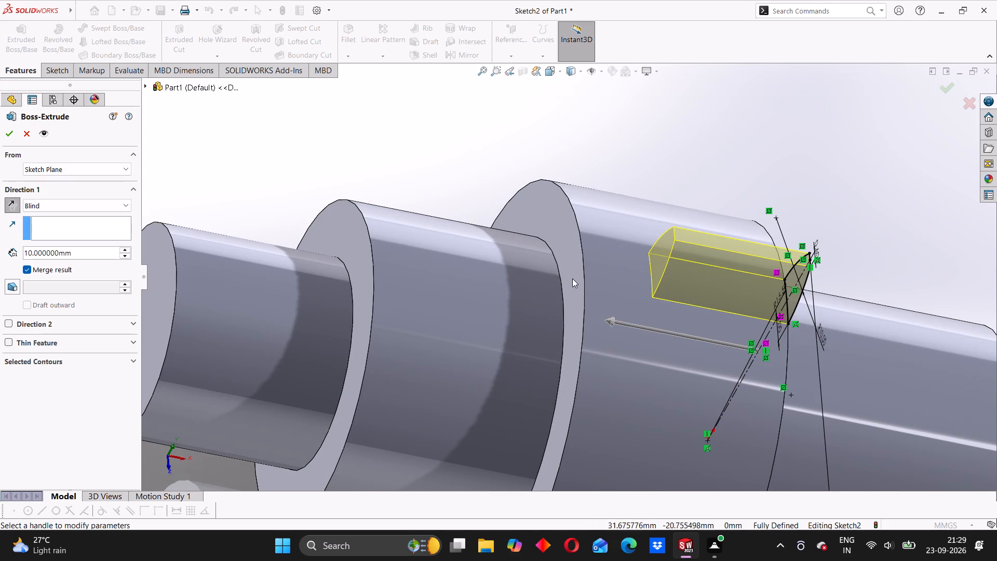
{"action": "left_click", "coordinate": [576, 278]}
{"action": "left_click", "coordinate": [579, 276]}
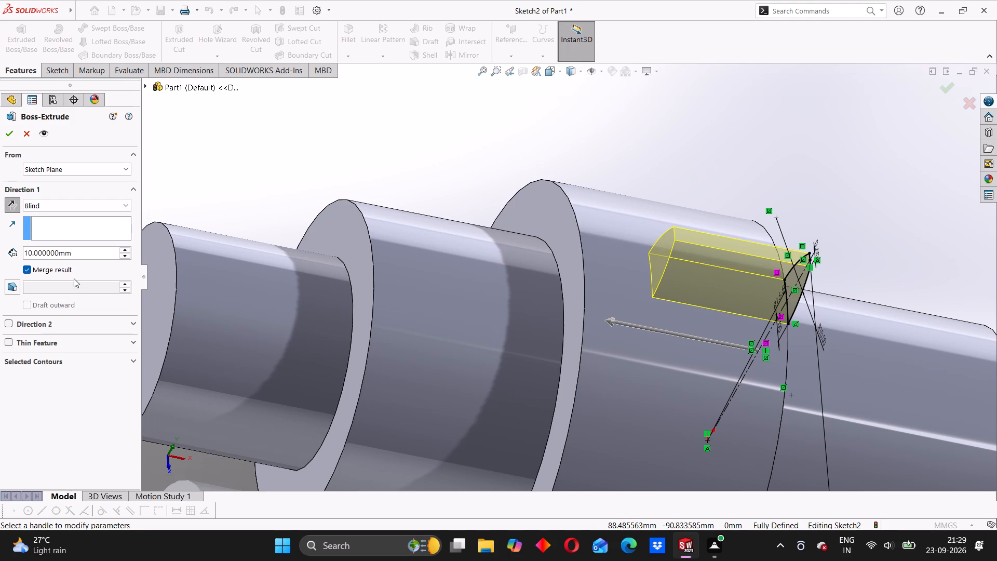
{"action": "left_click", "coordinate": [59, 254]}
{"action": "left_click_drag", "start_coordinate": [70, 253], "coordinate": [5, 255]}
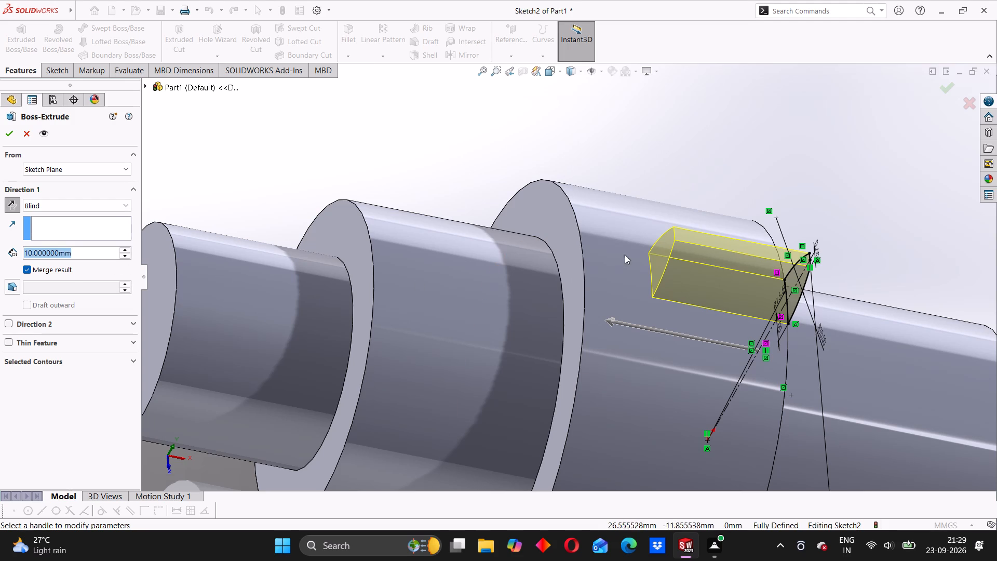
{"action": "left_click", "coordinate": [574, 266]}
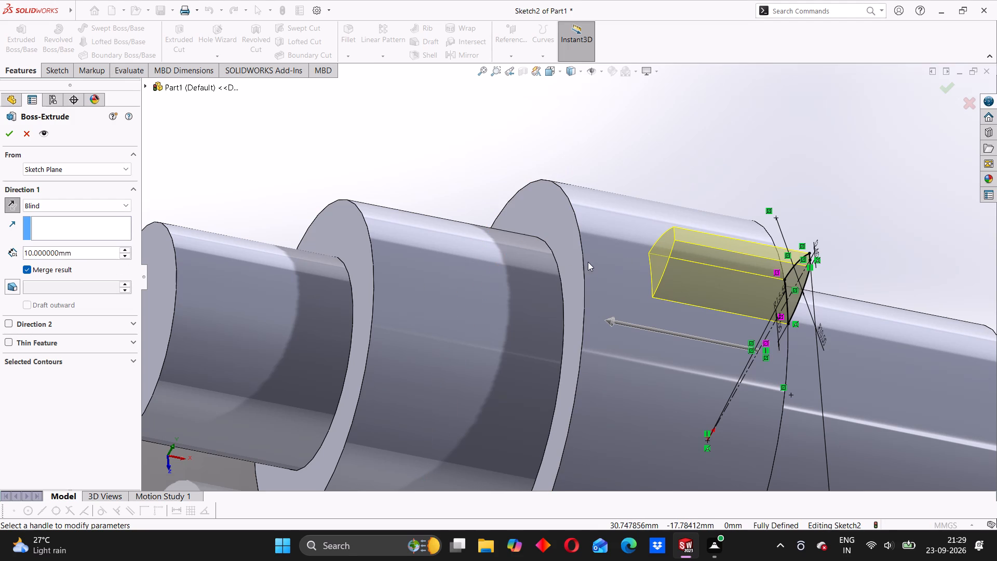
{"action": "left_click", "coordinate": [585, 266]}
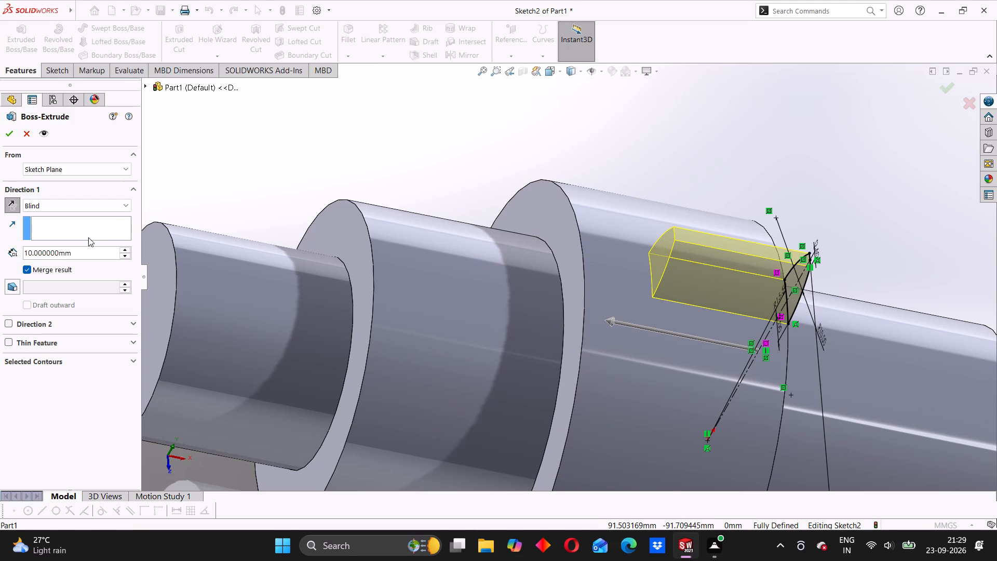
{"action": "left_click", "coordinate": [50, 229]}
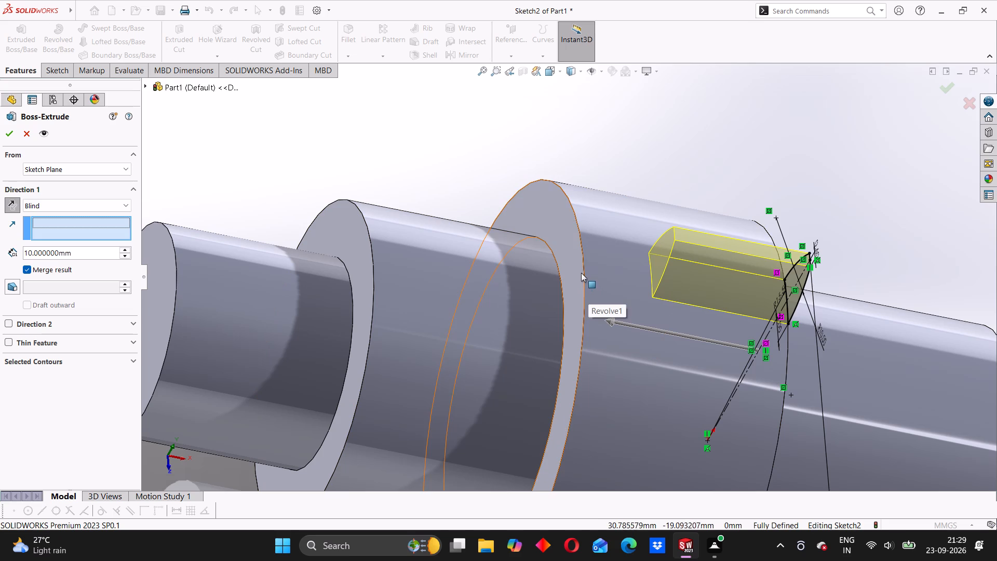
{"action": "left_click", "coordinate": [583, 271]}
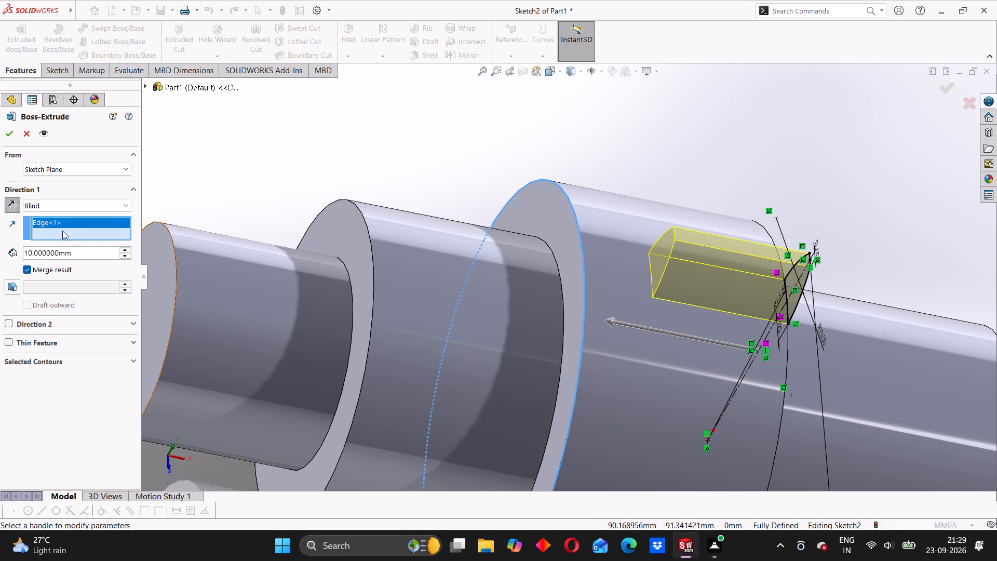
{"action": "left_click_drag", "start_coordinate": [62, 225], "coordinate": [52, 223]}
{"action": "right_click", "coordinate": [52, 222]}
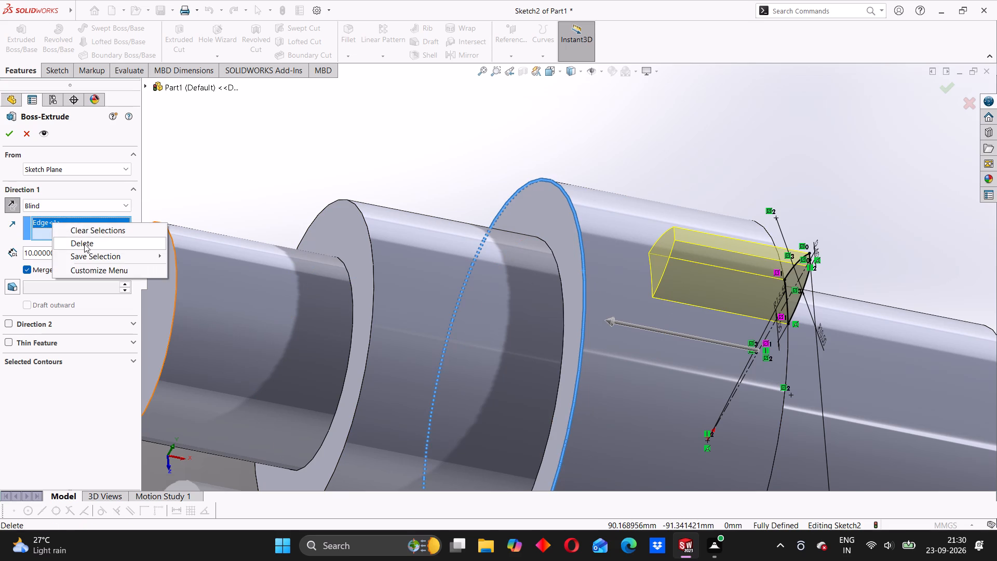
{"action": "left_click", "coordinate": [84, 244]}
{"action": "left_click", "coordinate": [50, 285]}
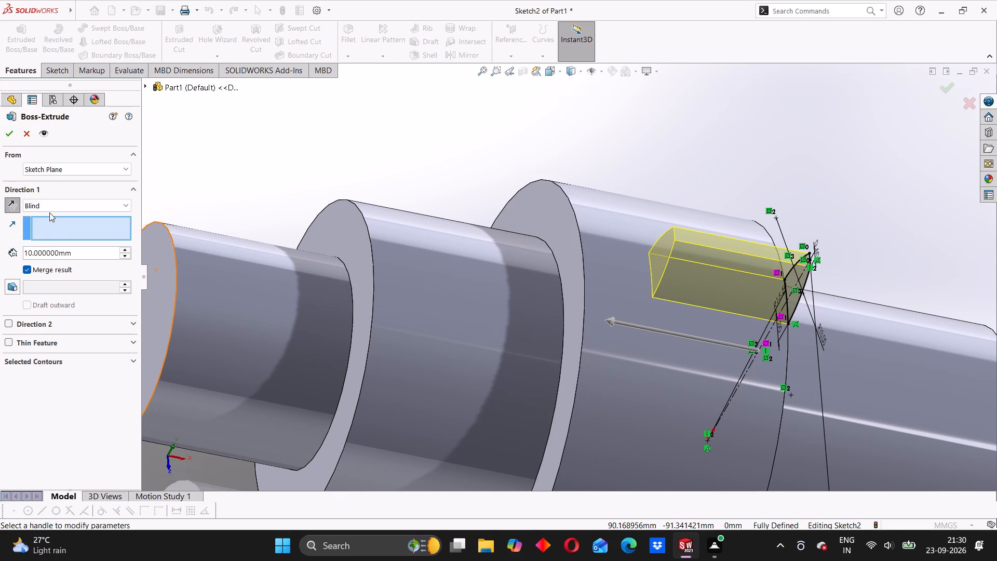
Set the tooth extrusion's blind depth to 15 mm and finish the boss extrusion.
{"action": "left_click_drag", "start_coordinate": [78, 250], "coordinate": [1, 257]}
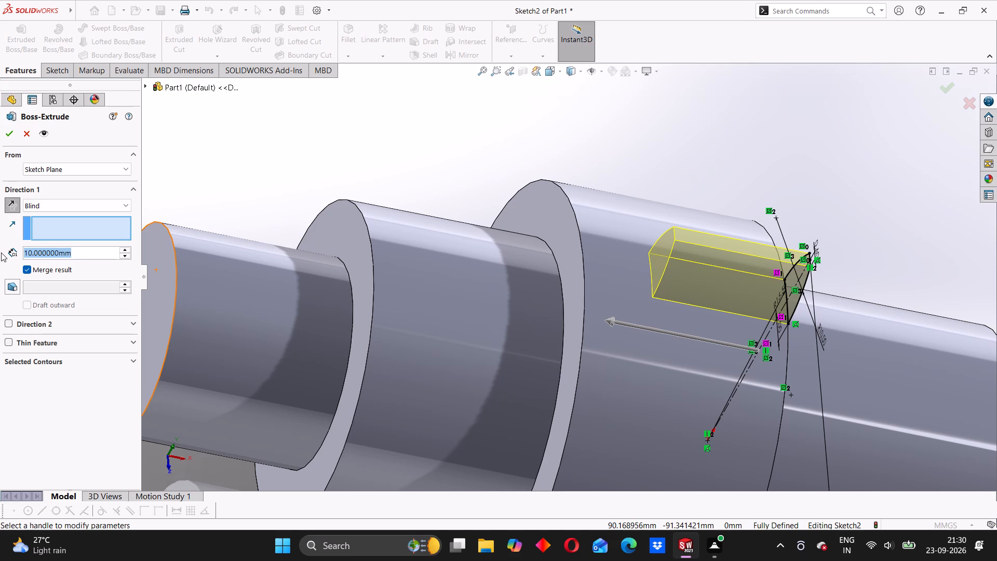
{"action": "type", "text": "15"}
{"action": "key", "text": "Return"}
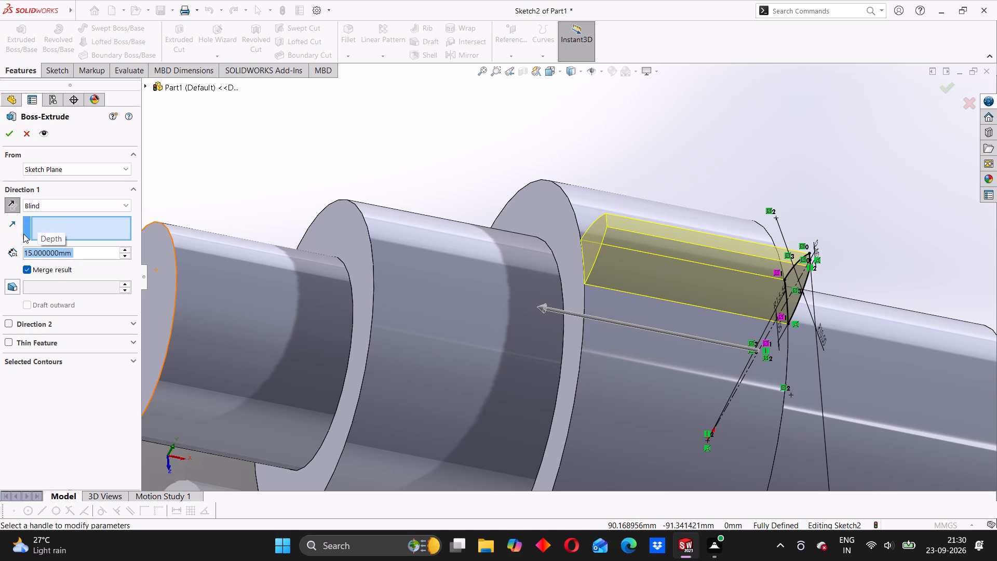
{"action": "middle_click_drag", "start_coordinate": [650, 181], "coordinate": [627, 180]}
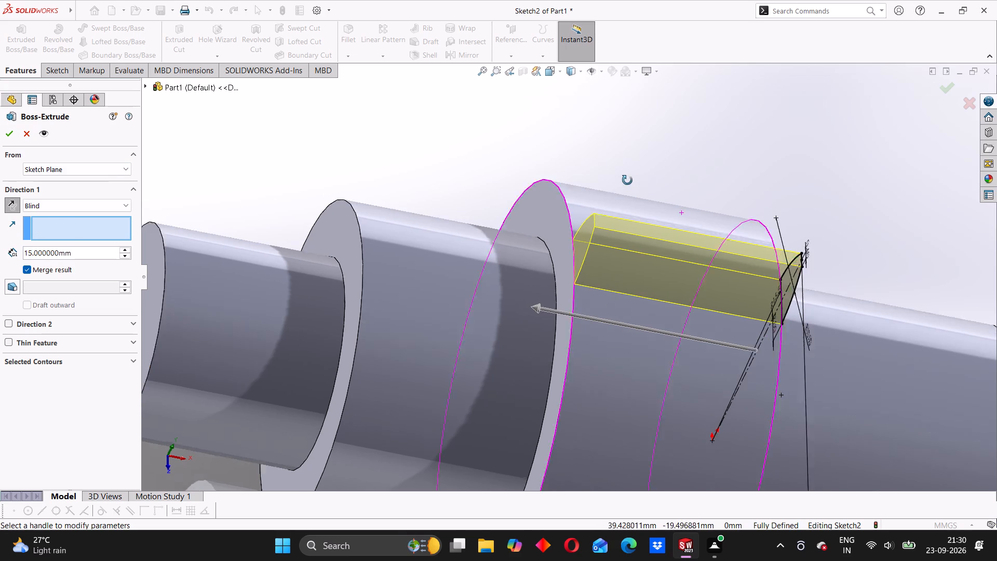
{"action": "middle_click_drag", "start_coordinate": [627, 180], "coordinate": [599, 146]}
{"action": "left_click", "coordinate": [12, 130]}
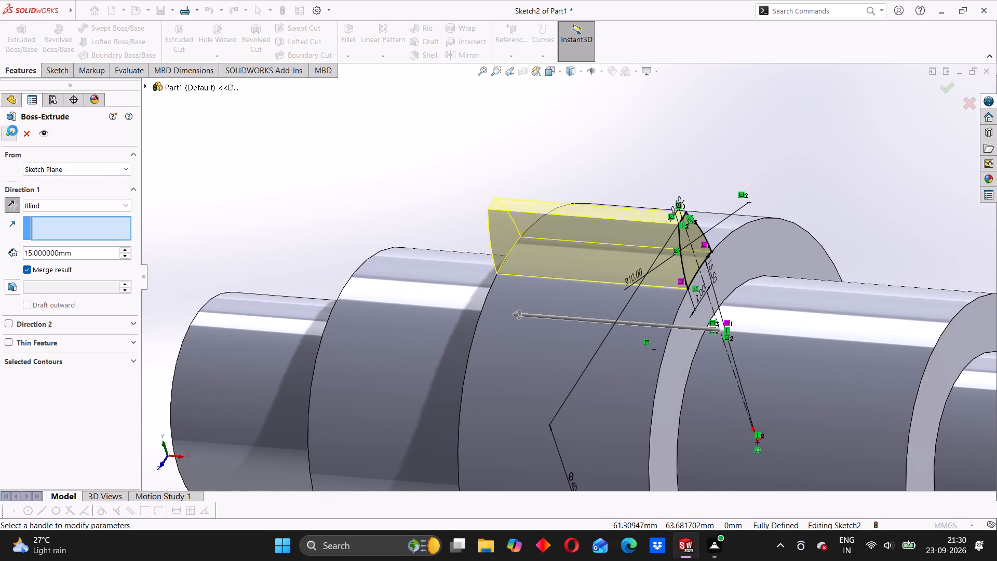
Chamfer the tooth's two tip edges, one on each end face, with a 1 mm distance at 45 degrees.
{"action": "middle_click_drag", "start_coordinate": [750, 334], "coordinate": [747, 274]}
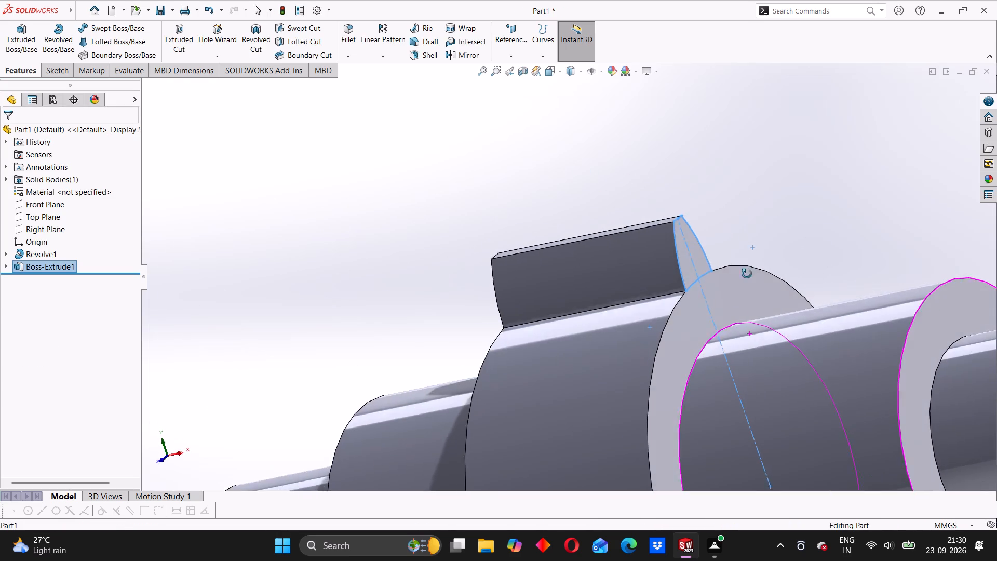
{"action": "middle_click_drag", "start_coordinate": [747, 274], "coordinate": [753, 303]}
{"action": "left_click", "coordinate": [351, 56]}
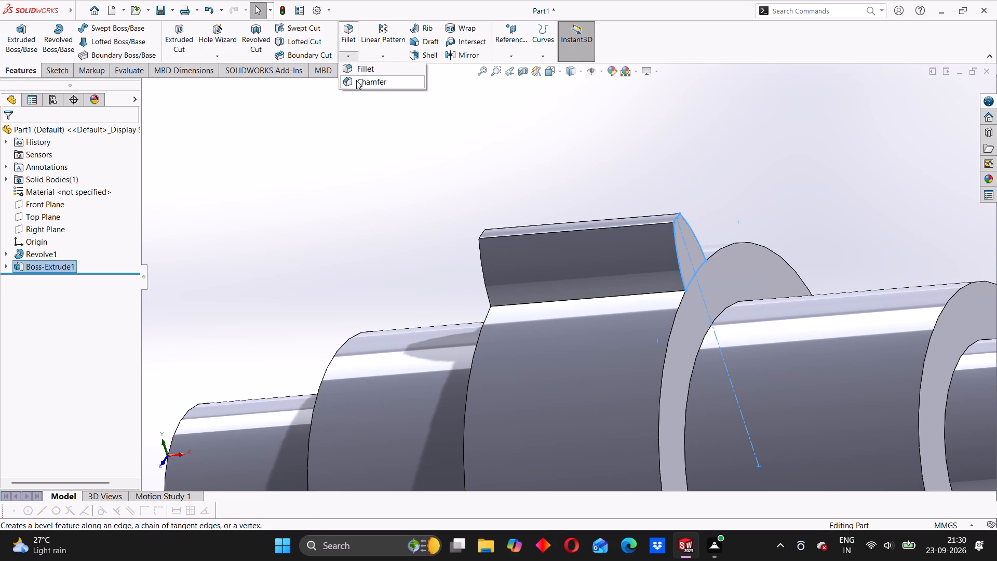
{"action": "left_click", "coordinate": [356, 80]}
{"action": "scroll", "coordinate": [671, 218], "scroll_direction": "down", "scroll_amount": 5}
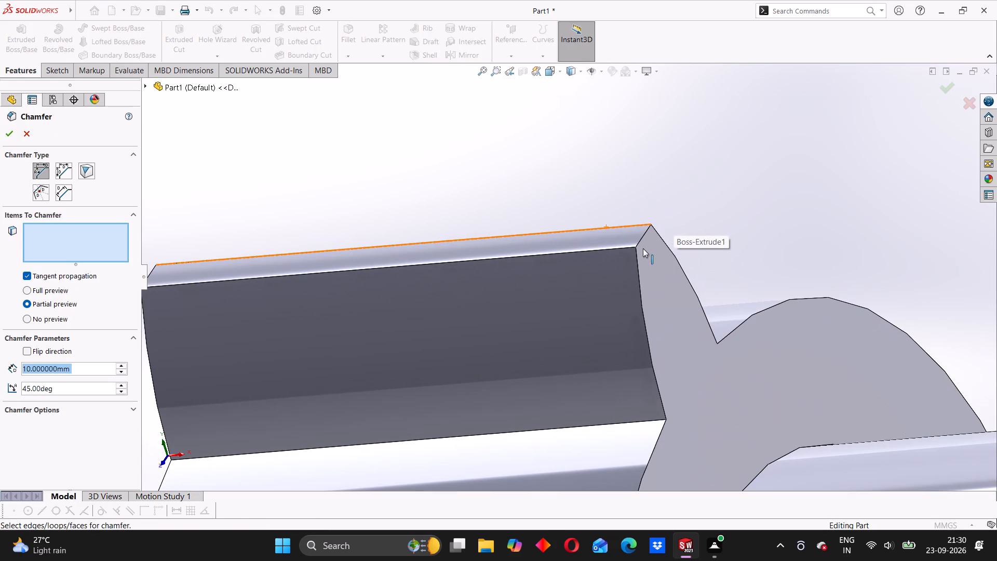
{"action": "left_click", "coordinate": [641, 238]}
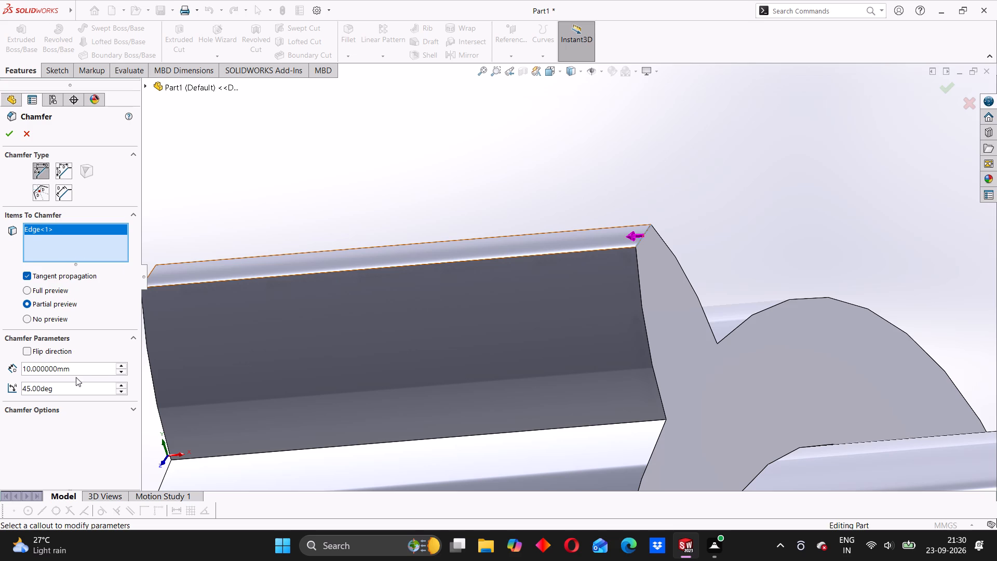
{"action": "left_click_drag", "start_coordinate": [73, 371], "coordinate": [13, 367]}
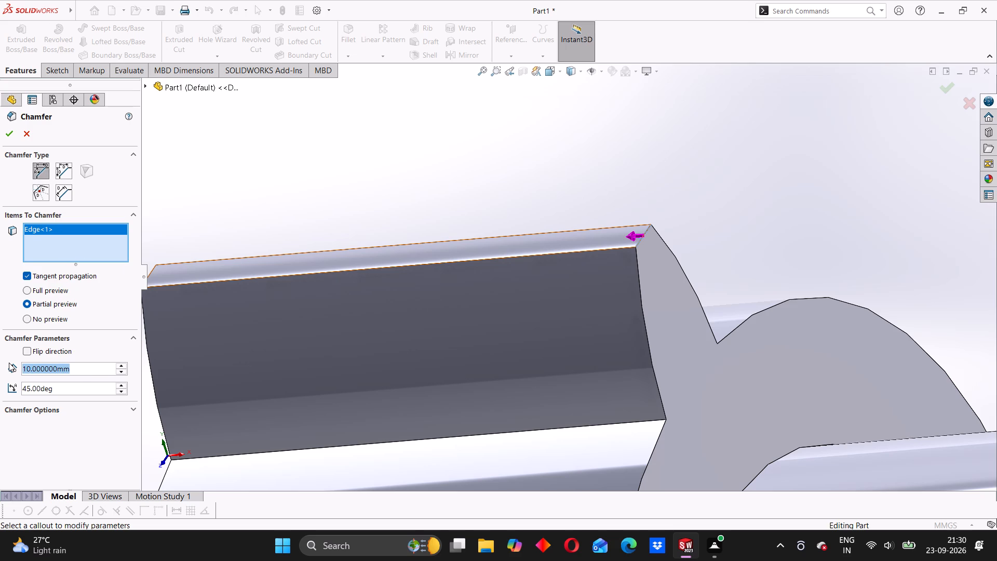
{"action": "key", "text": "1"}
{"action": "key", "text": "Return"}
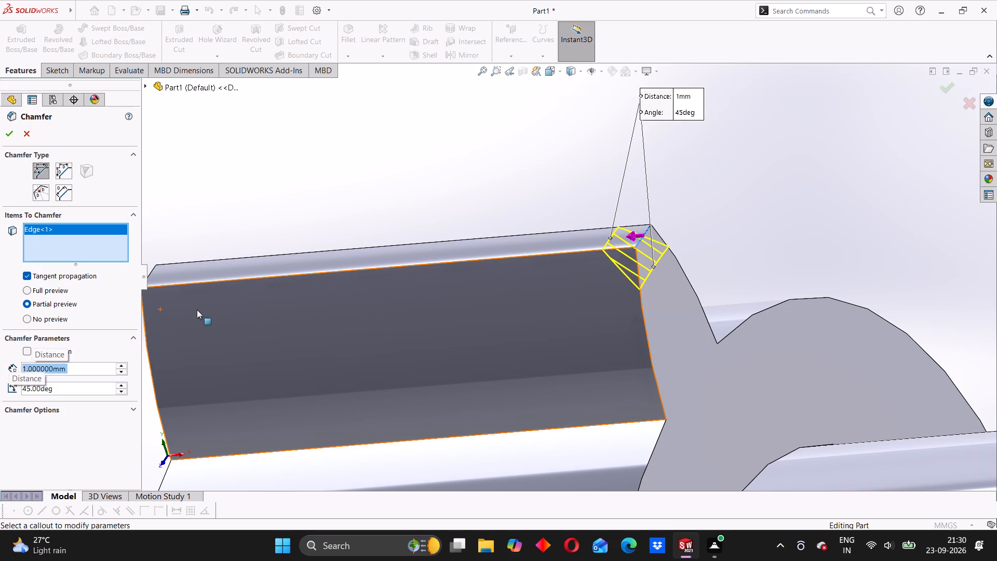
{"action": "middle_click_drag", "start_coordinate": [271, 232], "coordinate": [334, 234]}
{"action": "scroll", "coordinate": [307, 242], "scroll_direction": "up", "scroll_amount": 2}
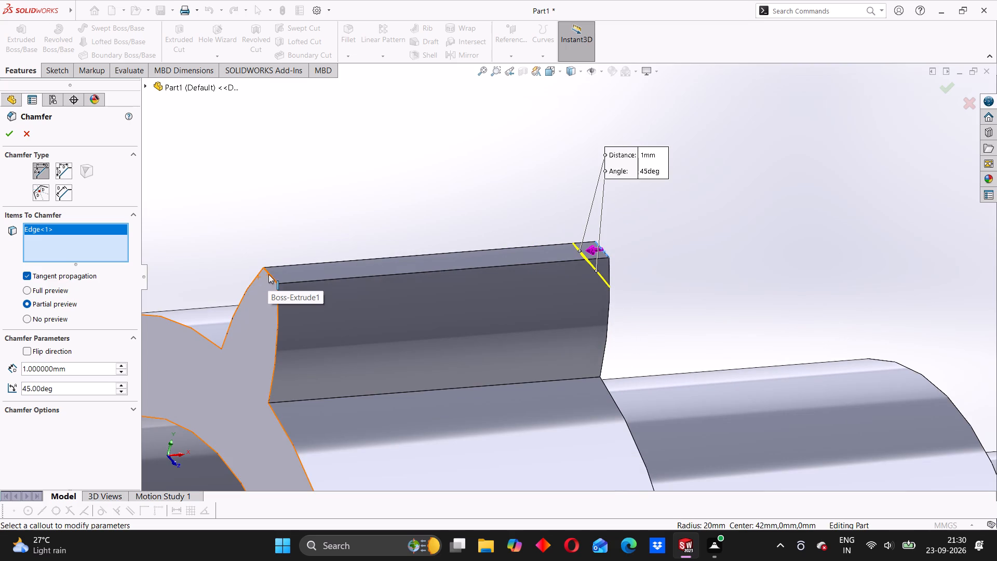
{"action": "left_click", "coordinate": [268, 274]}
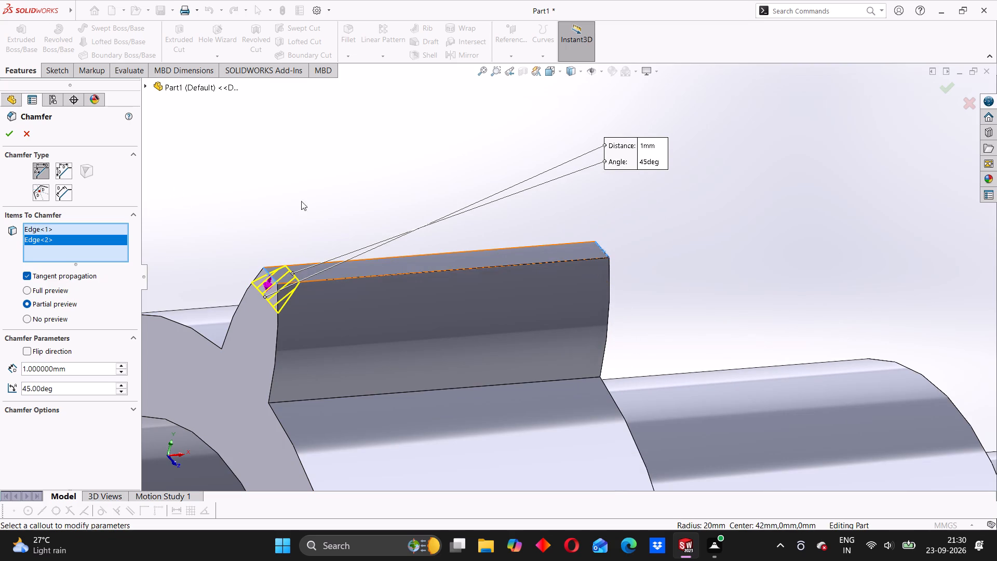
{"action": "middle_click_drag", "start_coordinate": [342, 192], "coordinate": [283, 202]}
{"action": "left_click", "coordinate": [3, 137]}
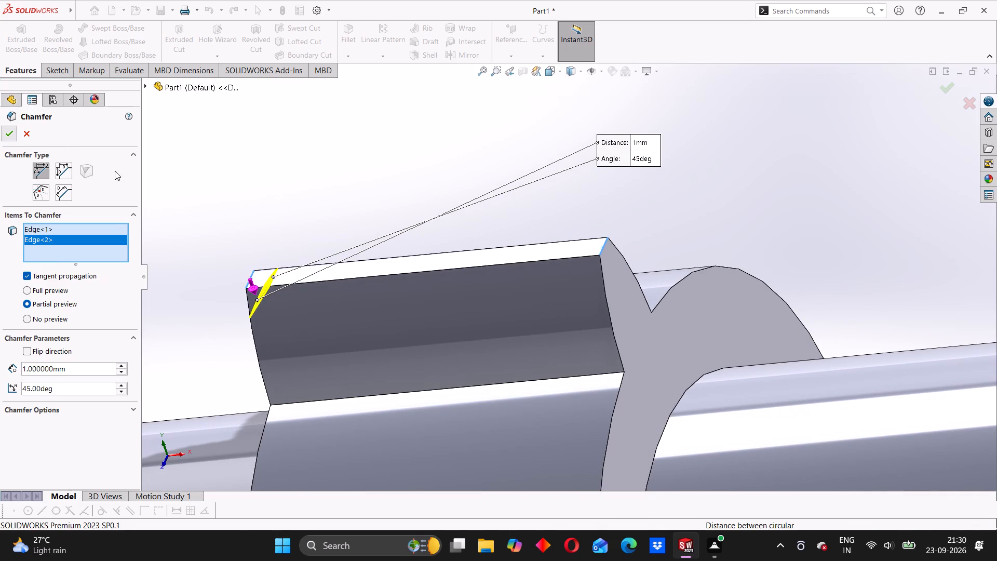
Examine the chamfered tooth and the stepped shaft from several angles, from the side and from the shaft's end.
{"action": "middle_click_drag", "start_coordinate": [514, 338], "coordinate": [536, 313]}
{"action": "scroll", "coordinate": [501, 313], "scroll_direction": "down", "scroll_amount": 2}
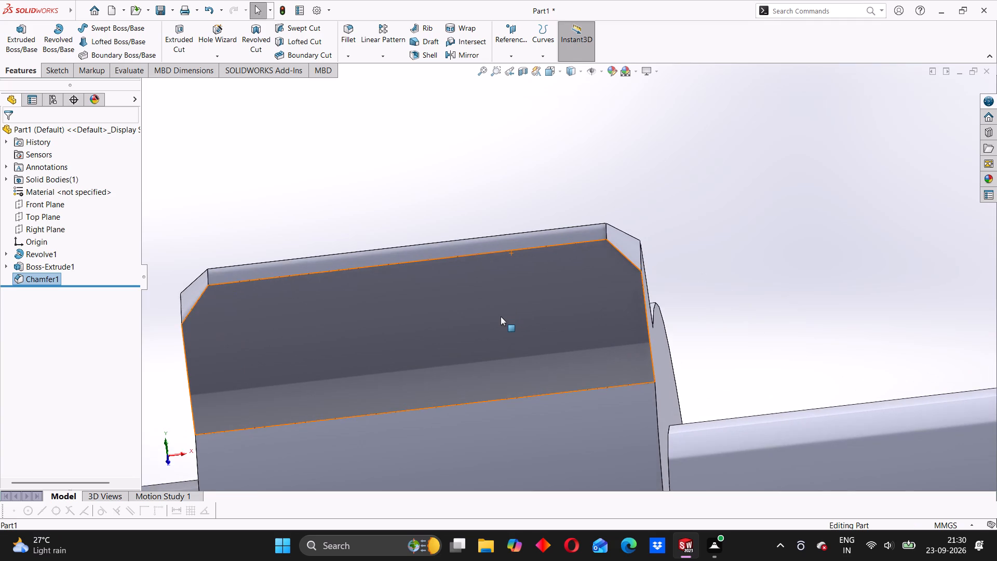
{"action": "scroll", "coordinate": [501, 316], "scroll_direction": "up", "scroll_amount": 6}
{"action": "middle_click_drag", "start_coordinate": [688, 296], "coordinate": [596, 336]}
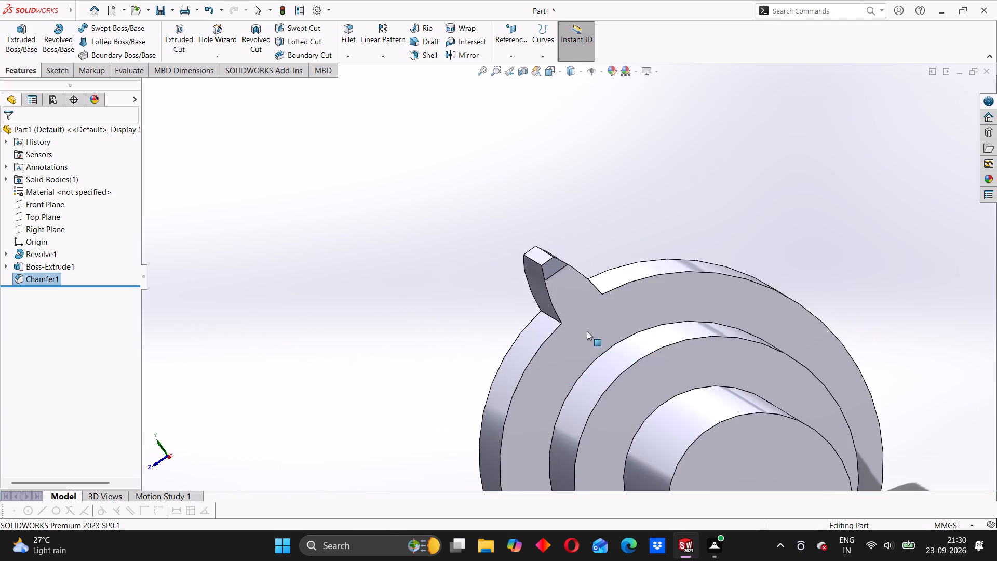
{"action": "scroll", "coordinate": [581, 326], "scroll_direction": "up", "scroll_amount": 2}
{"action": "middle_click_drag", "start_coordinate": [575, 323], "coordinate": [628, 289]}
{"action": "middle_click_drag", "start_coordinate": [578, 296], "coordinate": [602, 285]}
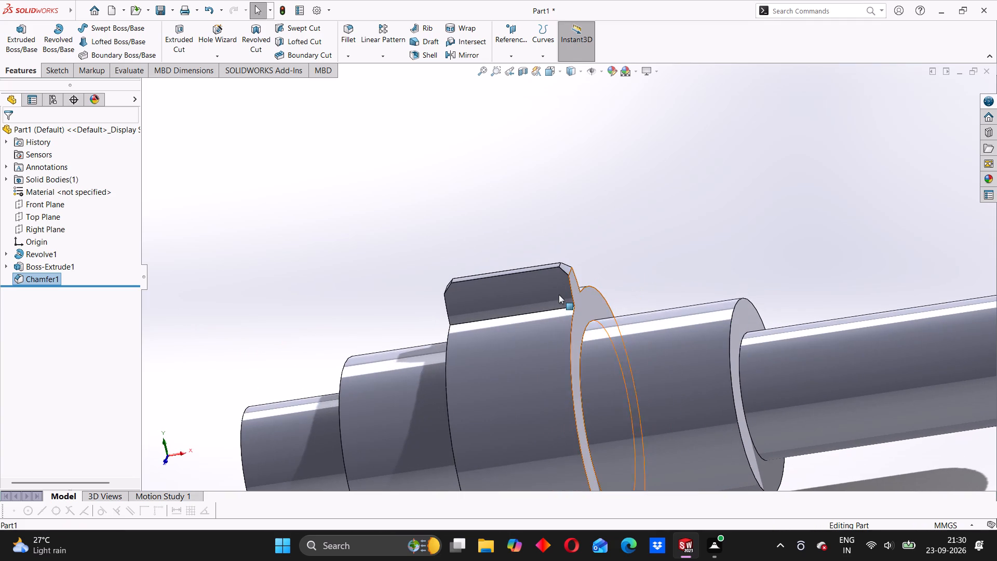
{"action": "scroll", "coordinate": [557, 296], "scroll_direction": "down", "scroll_amount": 2}
{"action": "scroll", "coordinate": [611, 295], "scroll_direction": "up", "scroll_amount": 2}
{"action": "middle_click_drag", "start_coordinate": [617, 291], "coordinate": [561, 319]}
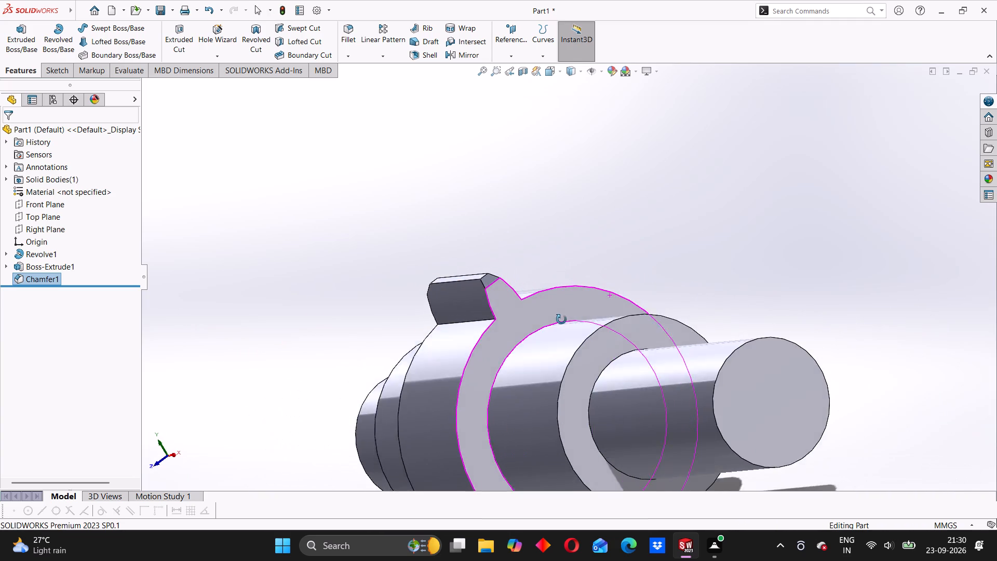
{"action": "middle_click_drag", "start_coordinate": [561, 319], "coordinate": [554, 322]}
{"action": "middle_click_drag", "start_coordinate": [504, 316], "coordinate": [564, 322]}
{"action": "middle_click_drag", "start_coordinate": [564, 288], "coordinate": [553, 298]}
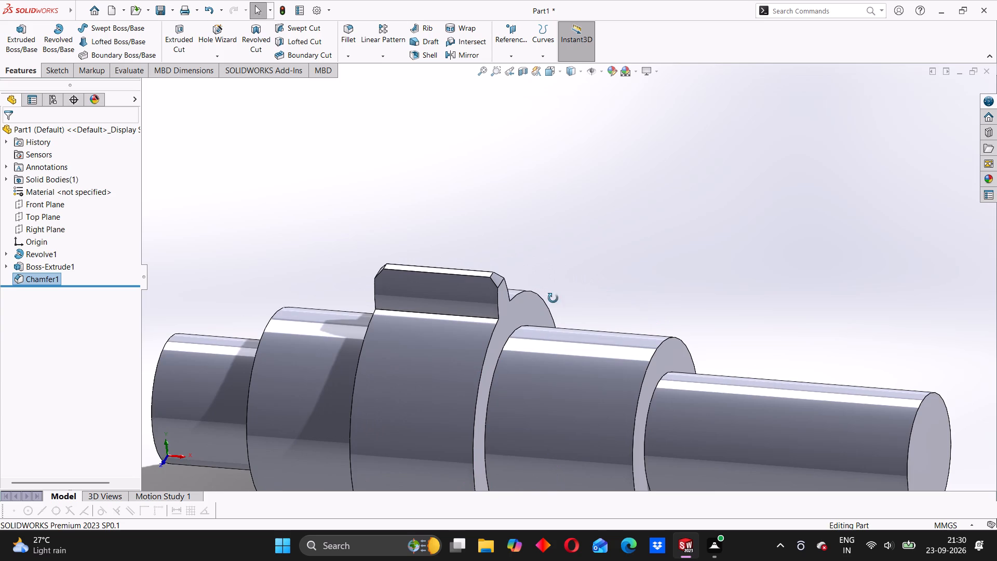
{"action": "middle_click_drag", "start_coordinate": [553, 298], "coordinate": [487, 333]}
{"action": "scroll", "coordinate": [487, 332], "scroll_direction": "up", "scroll_amount": 2}
{"action": "middle_click_drag", "start_coordinate": [477, 377], "coordinate": [507, 346]}
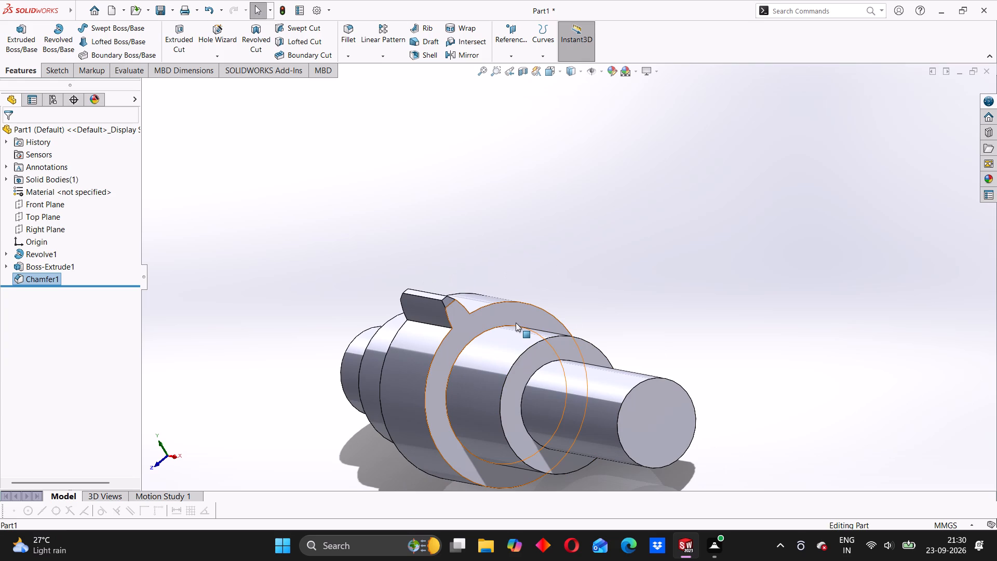
{"action": "scroll", "coordinate": [359, 280], "scroll_direction": "up", "scroll_amount": 1}
{"action": "middle_click_drag", "start_coordinate": [414, 376], "coordinate": [433, 366]}
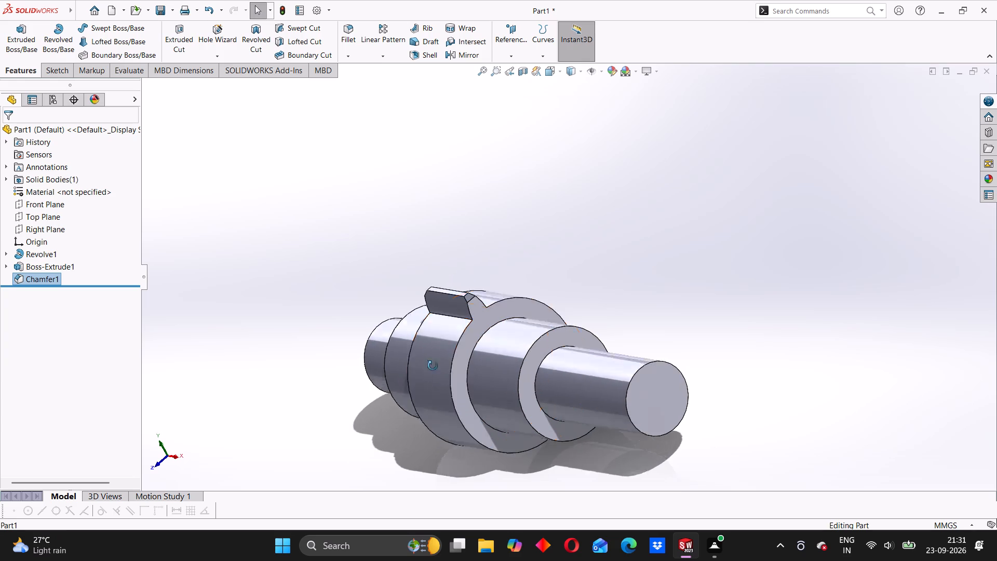
{"action": "middle_click_drag", "start_coordinate": [433, 366], "coordinate": [457, 333]}
{"action": "scroll", "coordinate": [451, 333], "scroll_direction": "down", "scroll_amount": 2}
{"action": "scroll", "coordinate": [454, 339], "scroll_direction": "up", "scroll_amount": 2}
{"action": "middle_click_drag", "start_coordinate": [524, 397], "coordinate": [488, 397]}
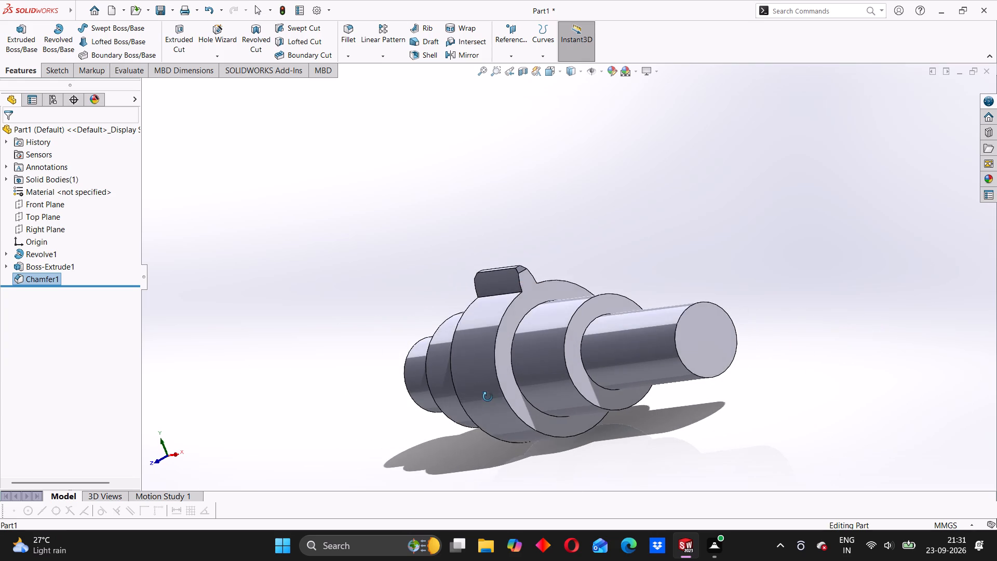
{"action": "middle_click_drag", "start_coordinate": [488, 397], "coordinate": [488, 396]}
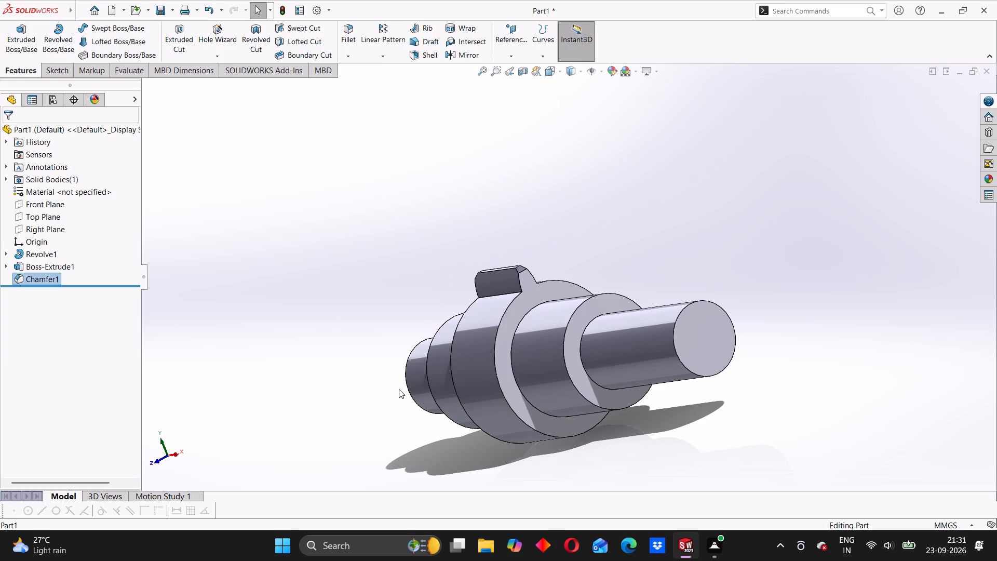
{"action": "scroll", "coordinate": [398, 388], "scroll_direction": "up", "scroll_amount": 1}
{"action": "middle_click_drag", "start_coordinate": [416, 249], "coordinate": [412, 334]}
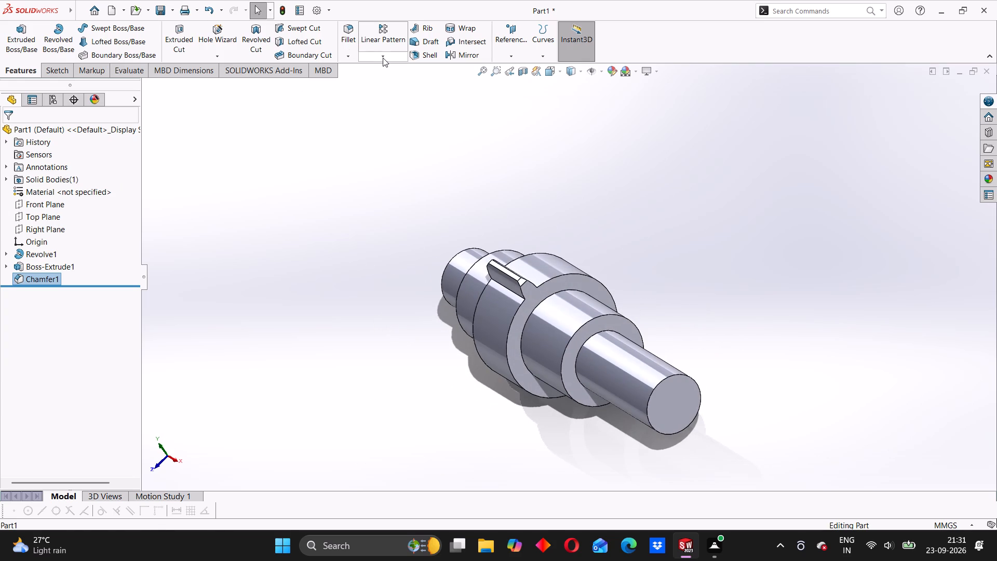
Start a circular pattern around the shaft axis, using the largest section's cylindrical face as the direction reference.
{"action": "left_click", "coordinate": [383, 58]}
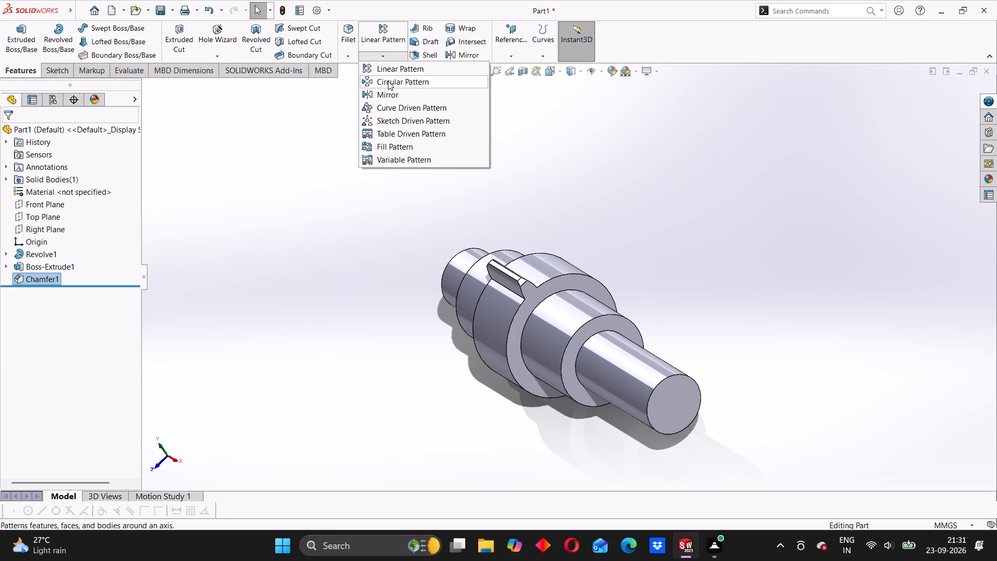
{"action": "left_click", "coordinate": [388, 81]}
{"action": "middle_click_drag", "start_coordinate": [434, 403], "coordinate": [442, 397]}
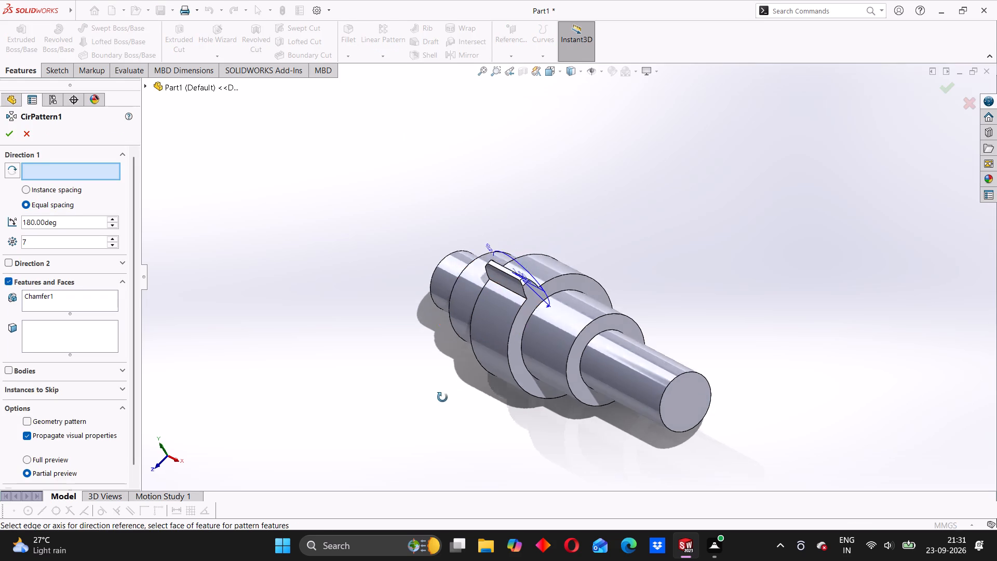
{"action": "middle_click_drag", "start_coordinate": [442, 397], "coordinate": [469, 358]}
{"action": "left_click", "coordinate": [506, 271]}
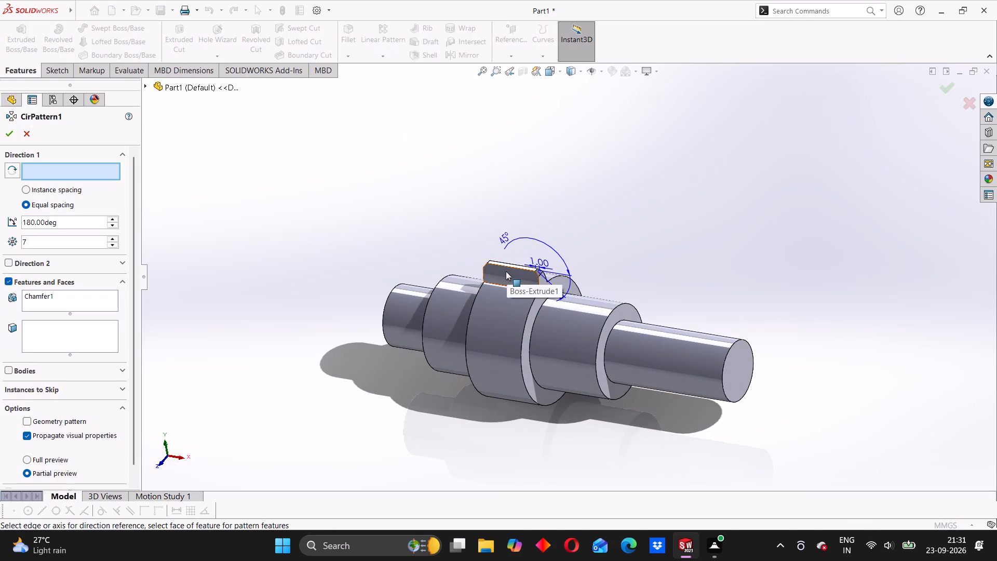
{"action": "middle_click_drag", "start_coordinate": [610, 243], "coordinate": [546, 308]}
{"action": "left_click", "coordinate": [521, 270]}
{"action": "middle_click_drag", "start_coordinate": [501, 329], "coordinate": [536, 304]}
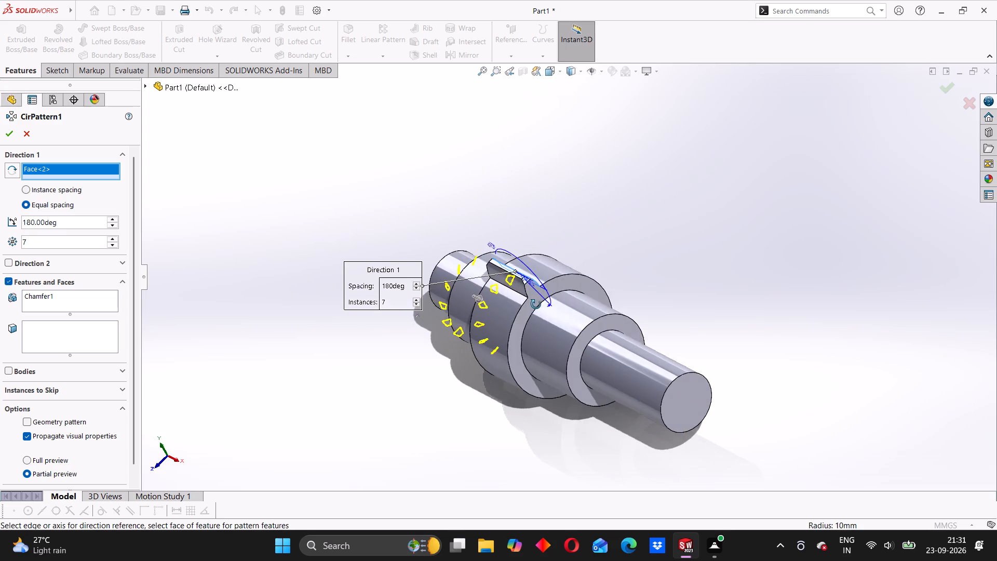
{"action": "middle_click_drag", "start_coordinate": [536, 304], "coordinate": [537, 302]}
{"action": "left_click", "coordinate": [504, 319]}
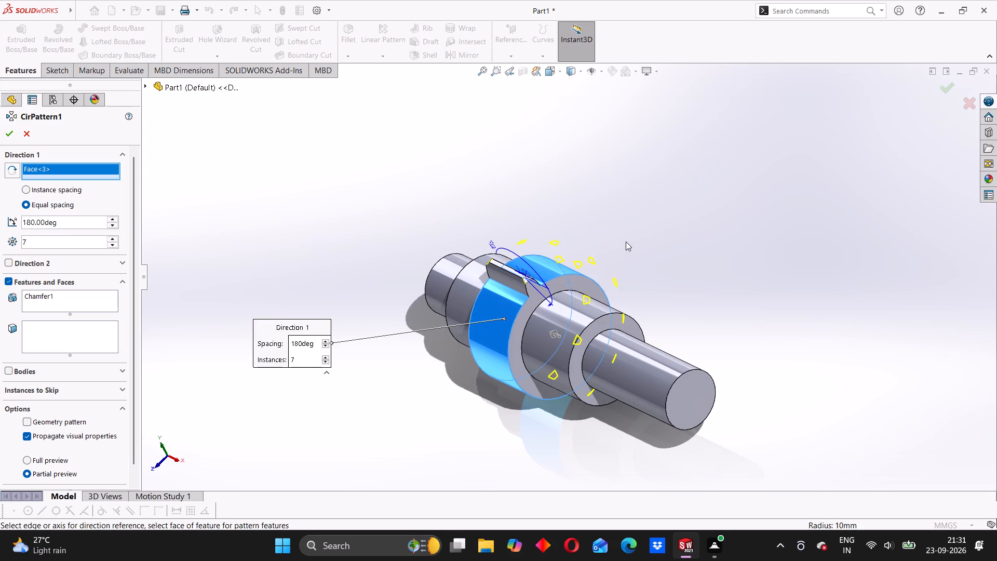
{"action": "middle_click_drag", "start_coordinate": [640, 261], "coordinate": [668, 326]}
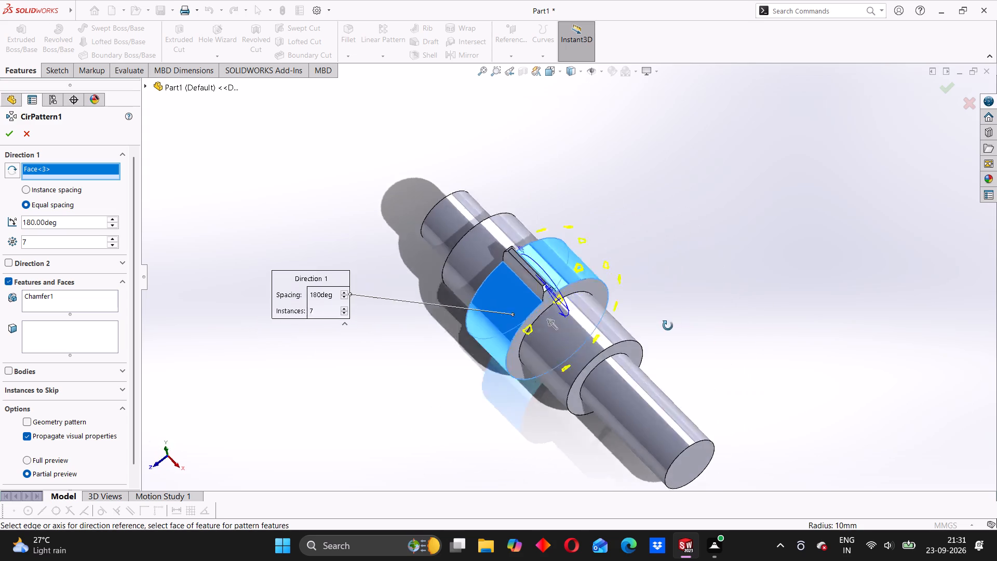
{"action": "middle_click_drag", "start_coordinate": [668, 326], "coordinate": [669, 326]}
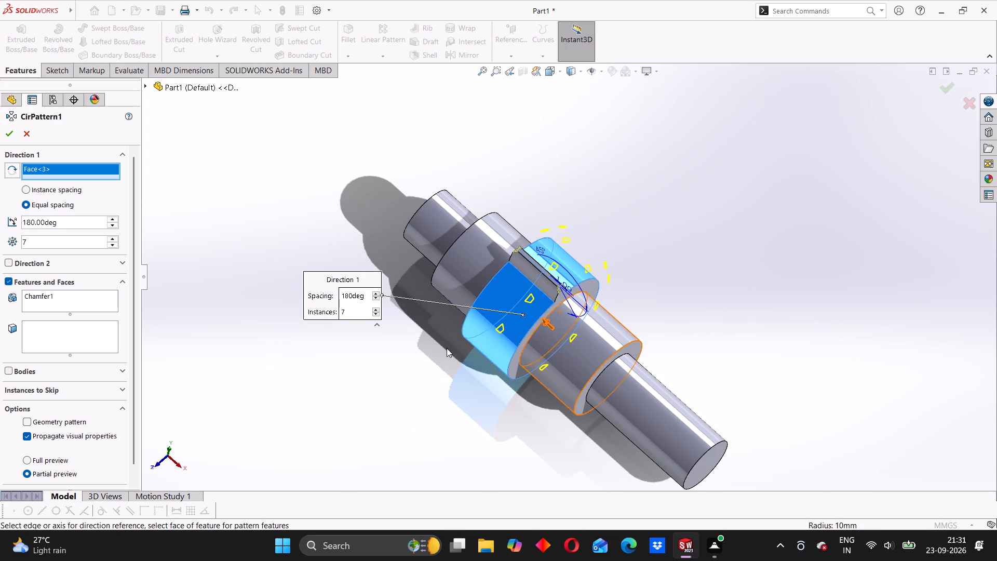
Reselect the features to pattern so that only the tooth extrusion and its chamfer are included.
{"action": "left_click", "coordinate": [49, 301]}
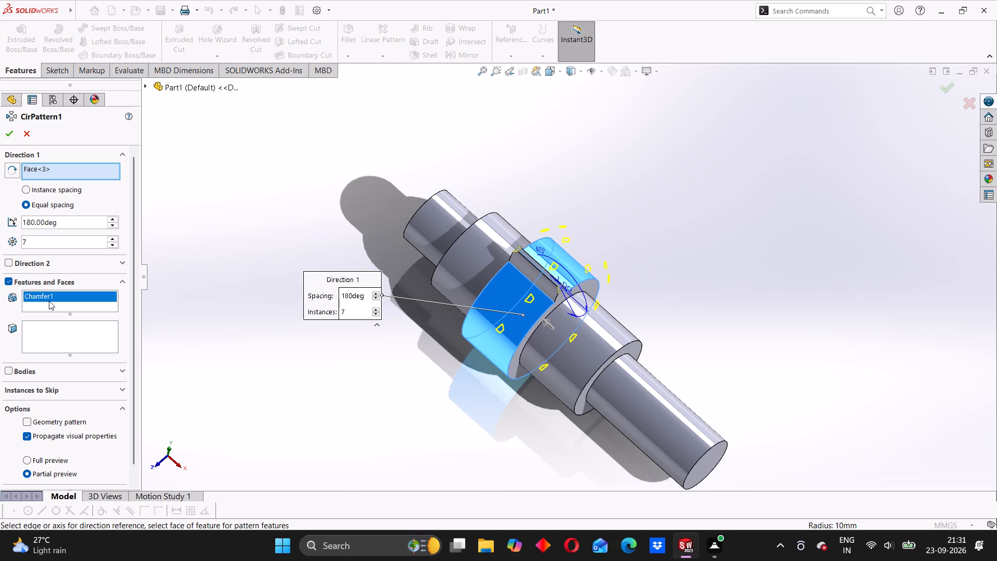
{"action": "right_click", "coordinate": [50, 299]}
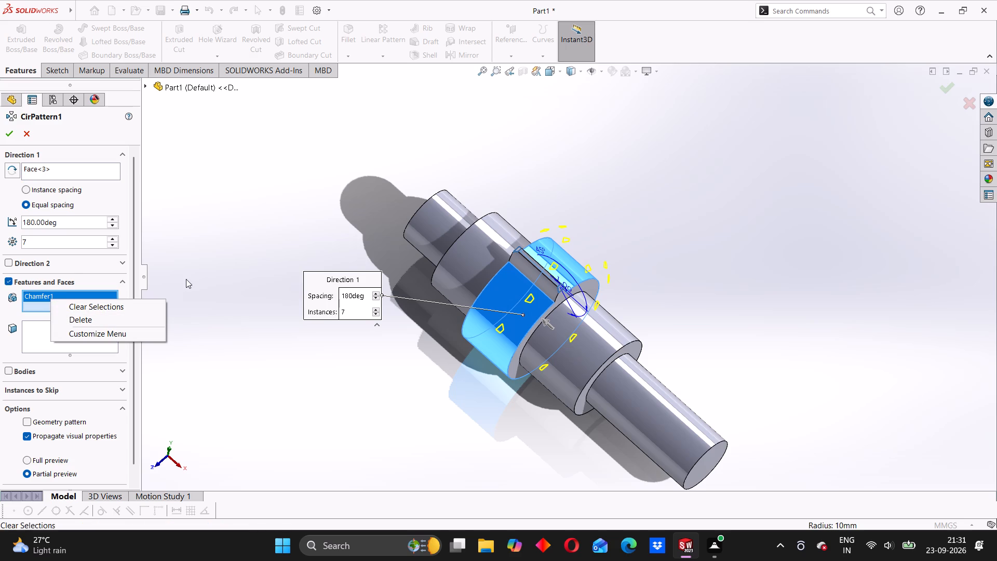
{"action": "left_click", "coordinate": [109, 324]}
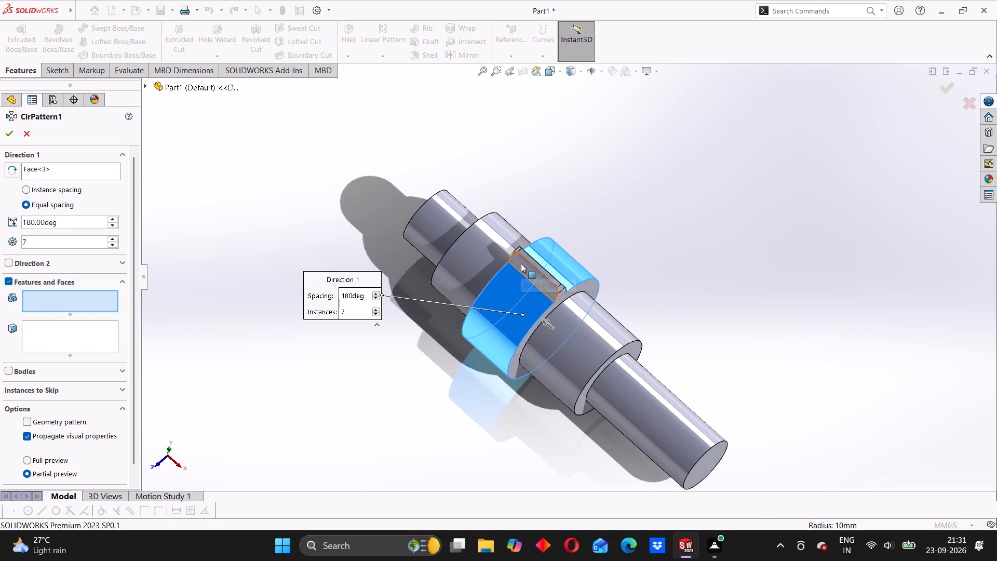
{"action": "left_click", "coordinate": [521, 263]}
{"action": "middle_click_drag", "start_coordinate": [662, 259], "coordinate": [592, 299]}
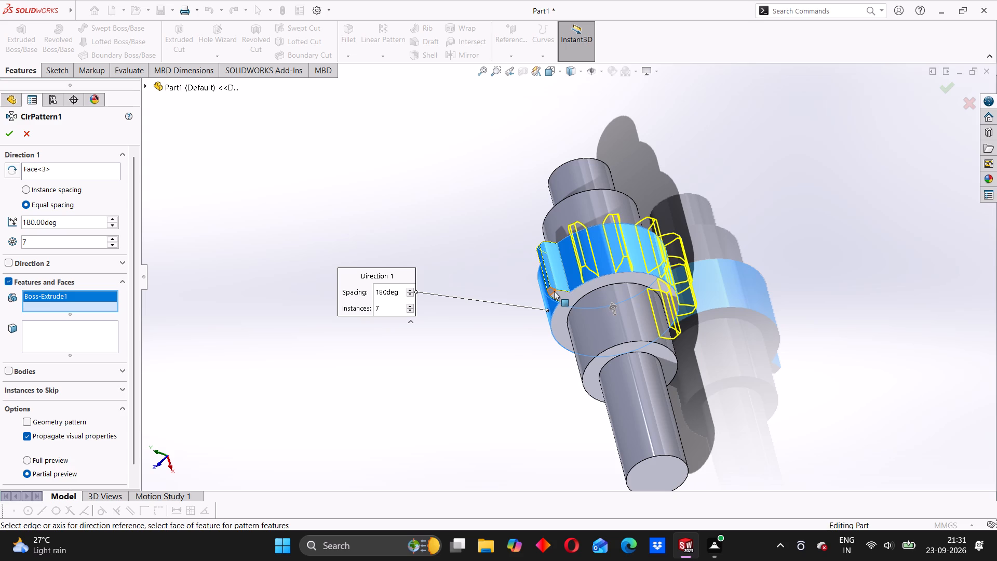
{"action": "left_click", "coordinate": [554, 291]}
{"action": "left_click", "coordinate": [560, 295]}
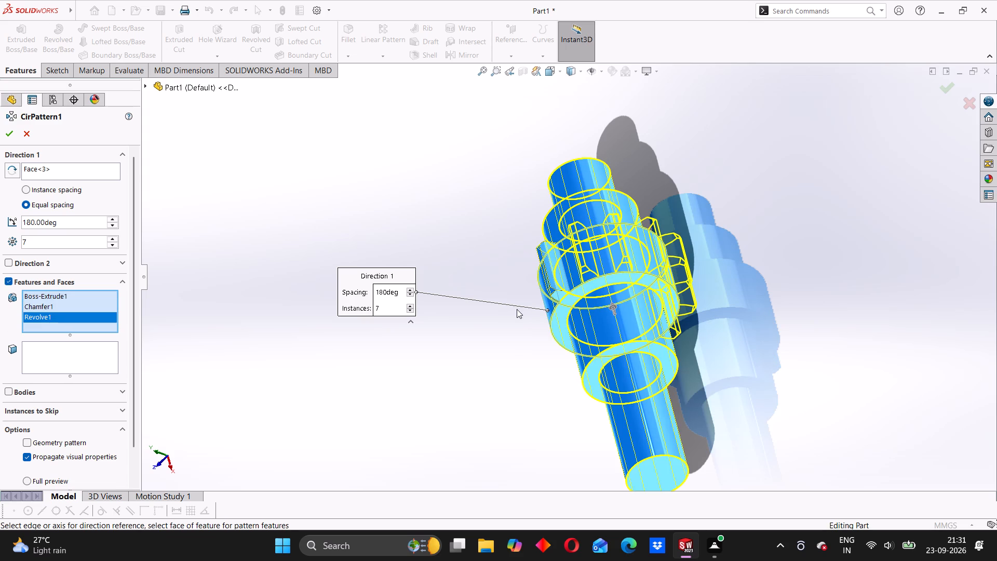
{"action": "right_click", "coordinate": [59, 318]}
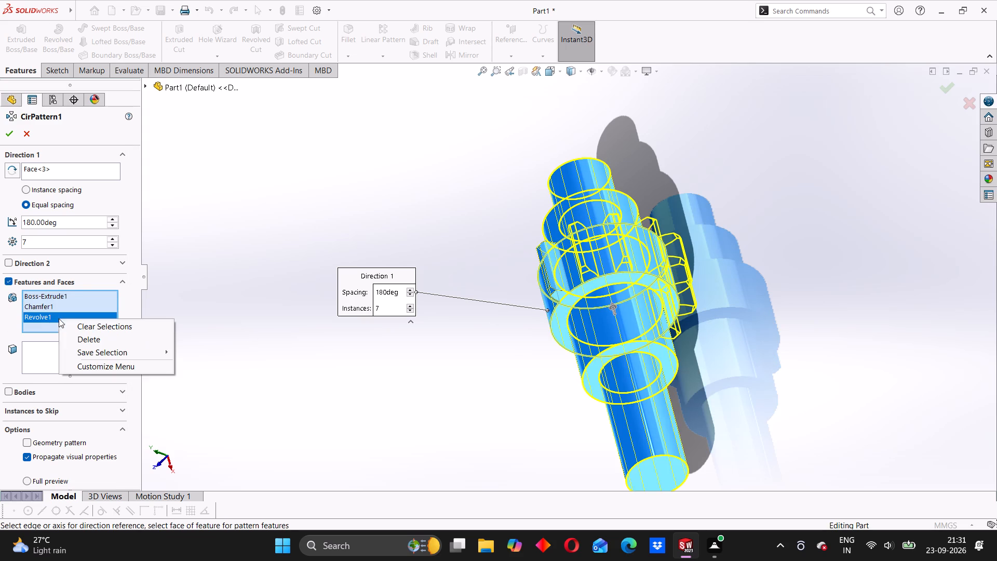
{"action": "left_click", "coordinate": [80, 341]}
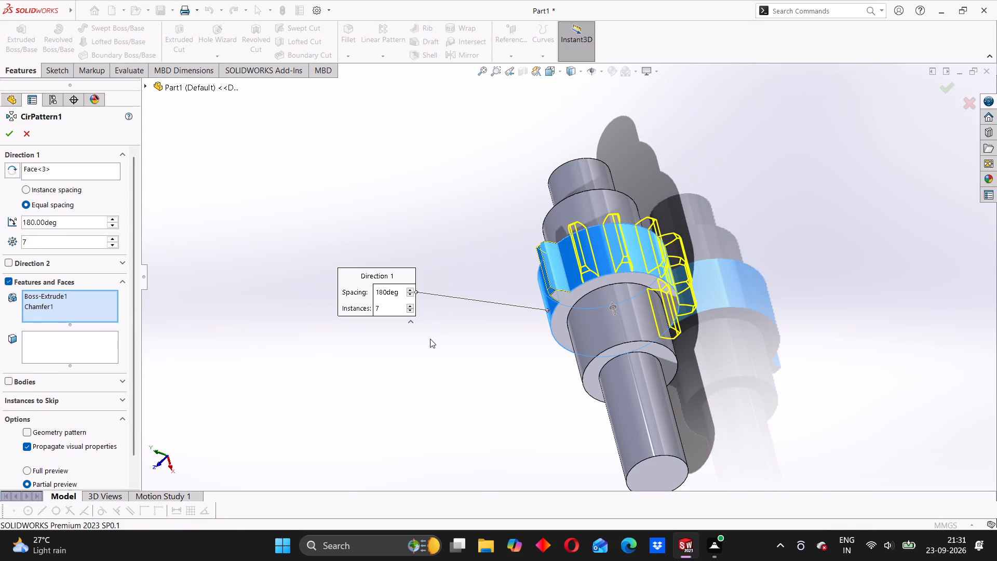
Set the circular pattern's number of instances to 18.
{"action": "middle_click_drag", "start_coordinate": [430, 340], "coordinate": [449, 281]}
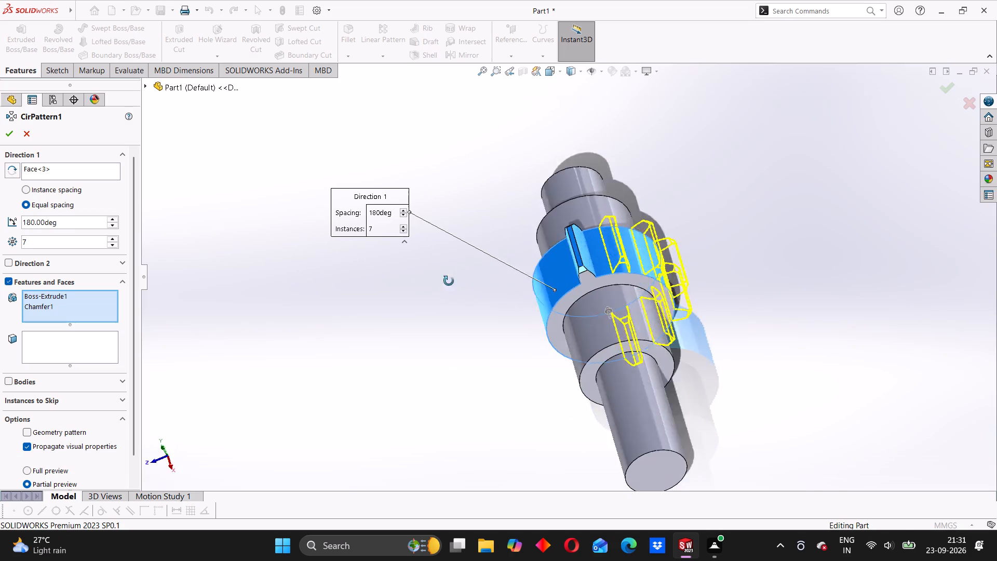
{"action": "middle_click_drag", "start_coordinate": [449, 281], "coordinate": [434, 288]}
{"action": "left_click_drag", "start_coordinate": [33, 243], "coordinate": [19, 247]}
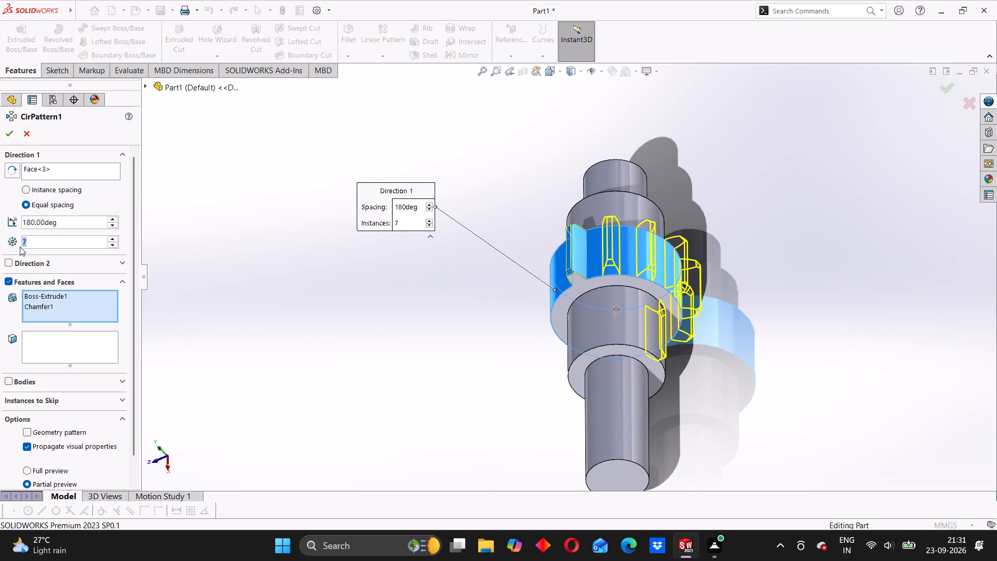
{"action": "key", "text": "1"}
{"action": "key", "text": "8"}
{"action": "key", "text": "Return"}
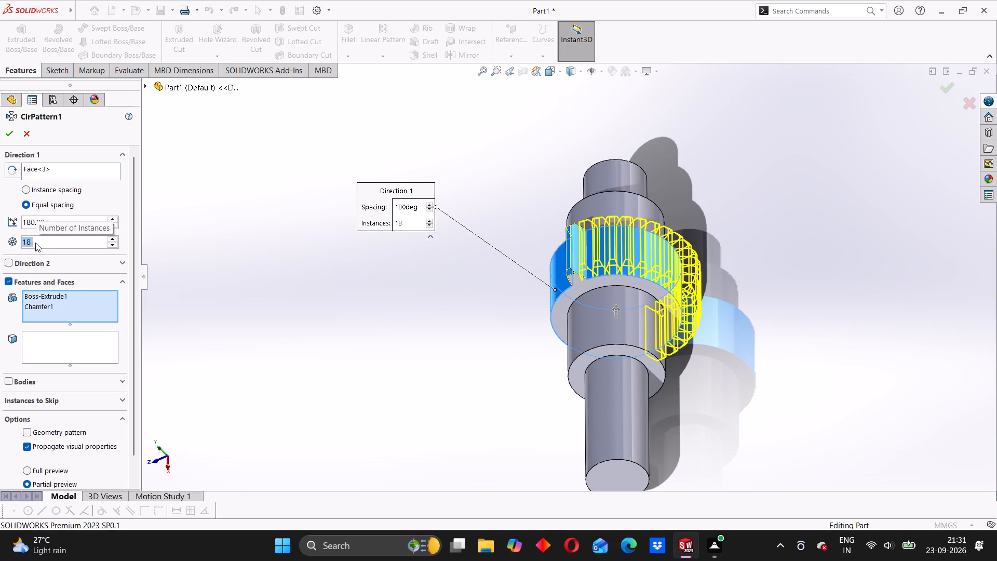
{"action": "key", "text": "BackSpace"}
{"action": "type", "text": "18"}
Set the circular pattern's total angle to 360 degrees with equal spacing.
{"action": "left_click_drag", "start_coordinate": [62, 225], "coordinate": [38, 225]}
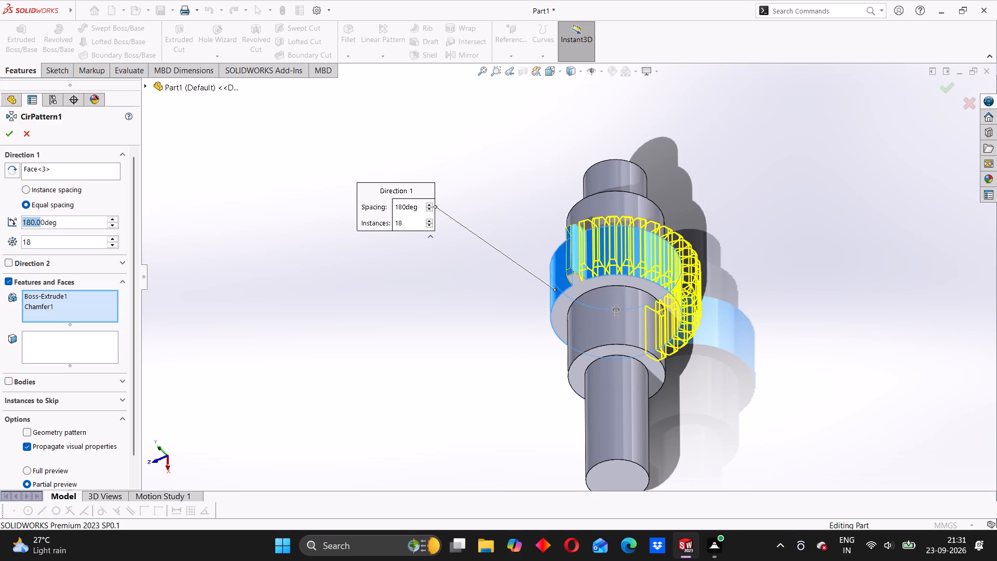
{"action": "left_click_drag", "start_coordinate": [38, 225], "coordinate": [24, 225]}
{"action": "left_click_drag", "start_coordinate": [64, 230], "coordinate": [45, 221]}
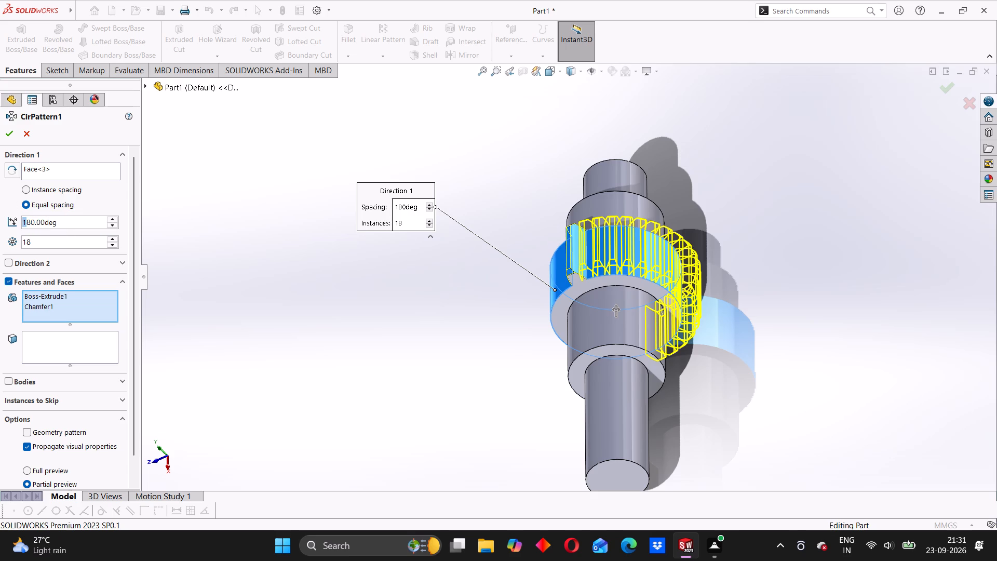
{"action": "left_click", "coordinate": [55, 223]}
{"action": "left_click_drag", "start_coordinate": [58, 223], "coordinate": [26, 225]}
{"action": "left_click", "coordinate": [51, 223]}
{"action": "left_click_drag", "start_coordinate": [60, 223], "coordinate": [26, 225]}
{"action": "key", "text": "BackSpace"}
{"action": "key", "text": "BackSpace"}
{"action": "key", "text": "BackSpace"}
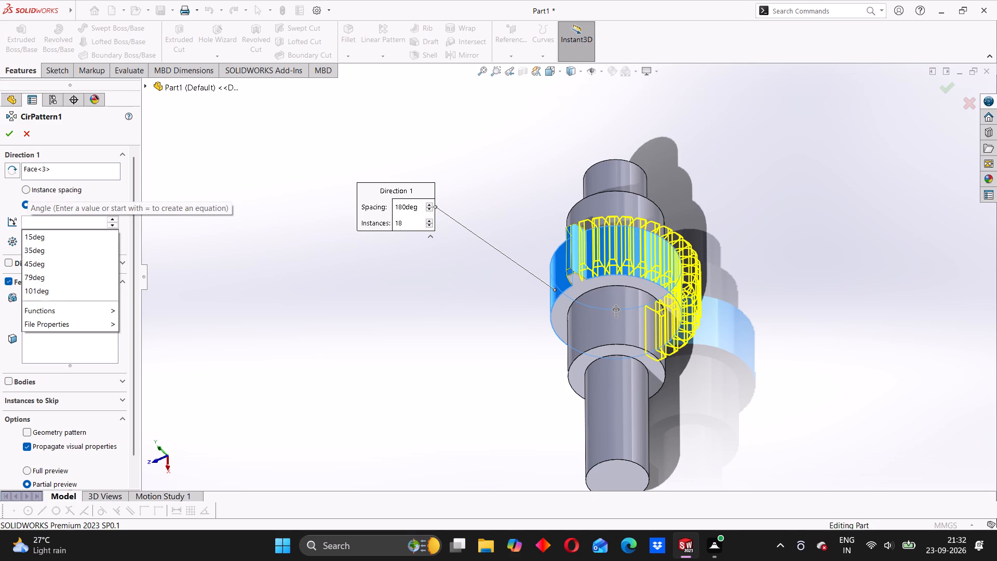
{"action": "type", "text": "360"}
{"action": "key", "text": "Return"}
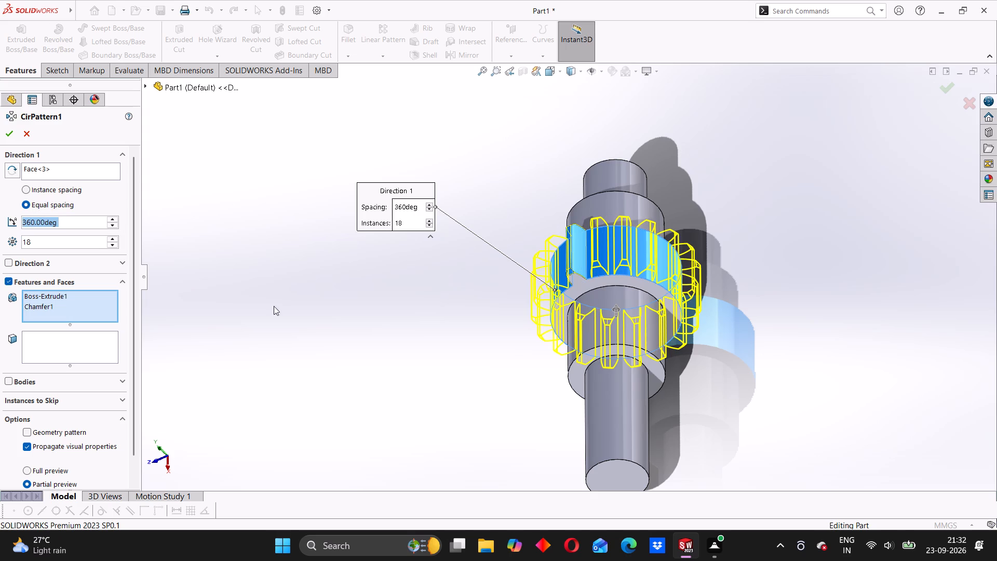
Set the number of tooth instances to 19 and finish the circular pattern.
{"action": "middle_click_drag", "start_coordinate": [455, 382], "coordinate": [481, 313]}
{"action": "middle_click_drag", "start_coordinate": [492, 383], "coordinate": [484, 305]}
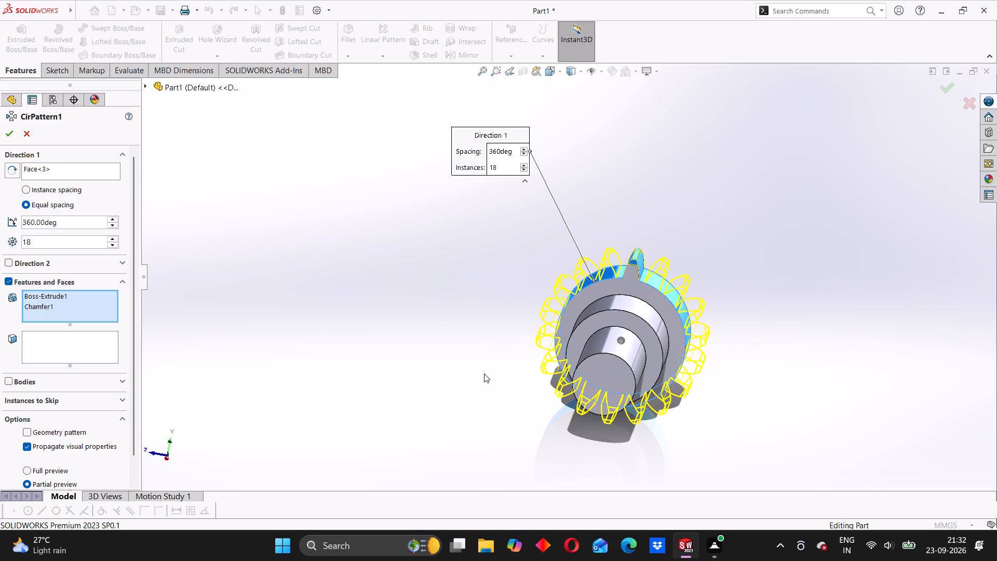
{"action": "middle_click_drag", "start_coordinate": [487, 373], "coordinate": [512, 371]}
{"action": "middle_click_drag", "start_coordinate": [494, 409], "coordinate": [529, 327]}
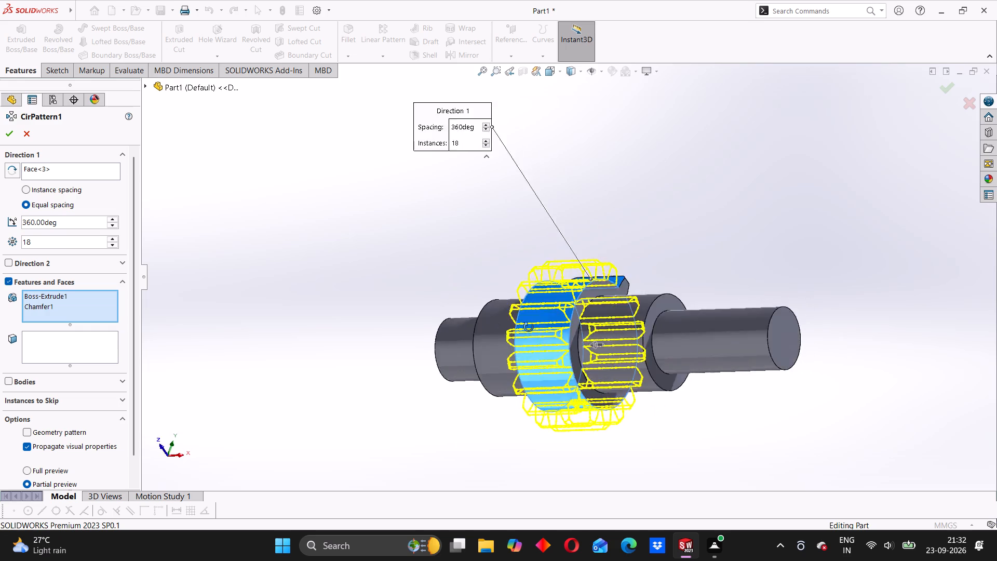
{"action": "middle_click_drag", "start_coordinate": [529, 327], "coordinate": [472, 357]}
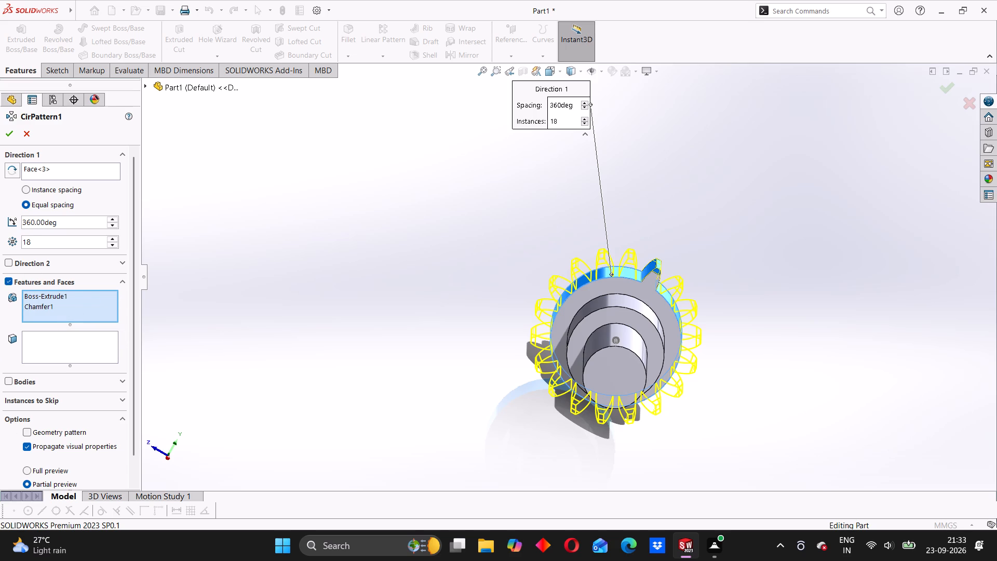
{"action": "left_click_drag", "start_coordinate": [37, 242], "coordinate": [16, 242]}
{"action": "type", "text": "19"}
{"action": "key", "text": "Return"}
{"action": "left_click", "coordinate": [390, 263]}
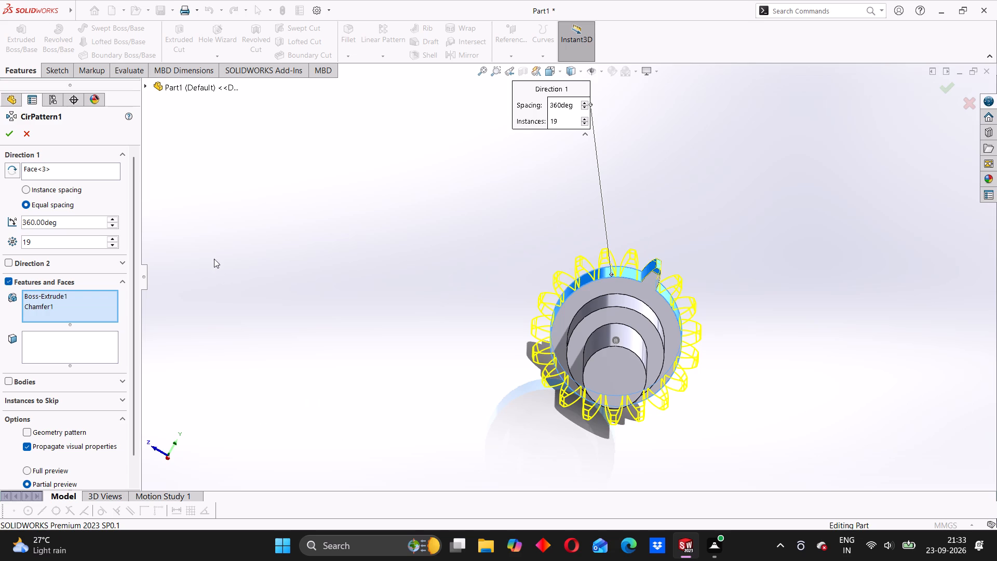
{"action": "left_click", "coordinate": [8, 139]}
Start a symmetric fillet of 3 mm radius on the circular edge where the gear face meets the shoulder on the longer shaft side.
{"action": "middle_click_drag", "start_coordinate": [501, 369], "coordinate": [636, 363]}
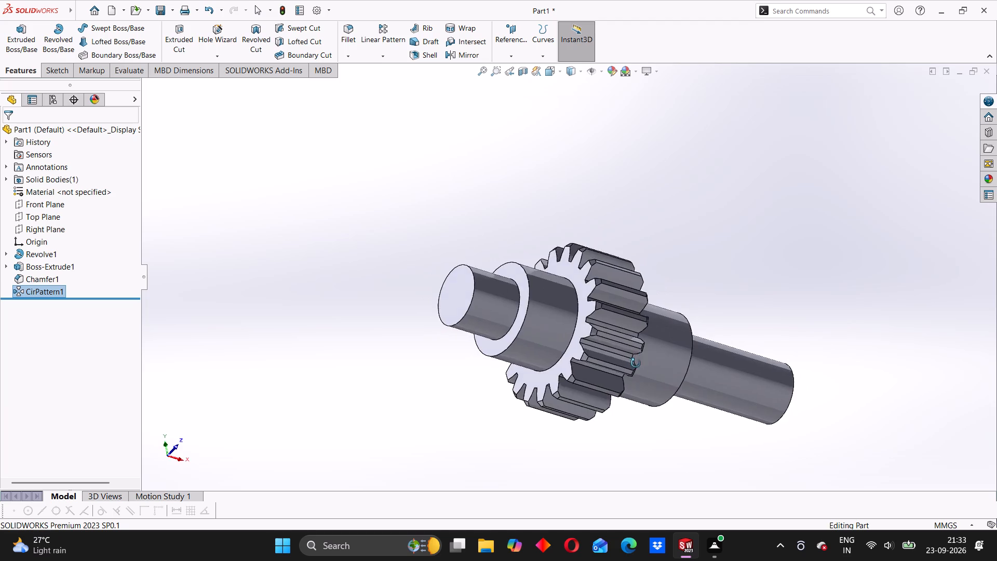
{"action": "middle_click_drag", "start_coordinate": [636, 363], "coordinate": [552, 315]}
{"action": "middle_click_drag", "start_coordinate": [541, 346], "coordinate": [515, 388]}
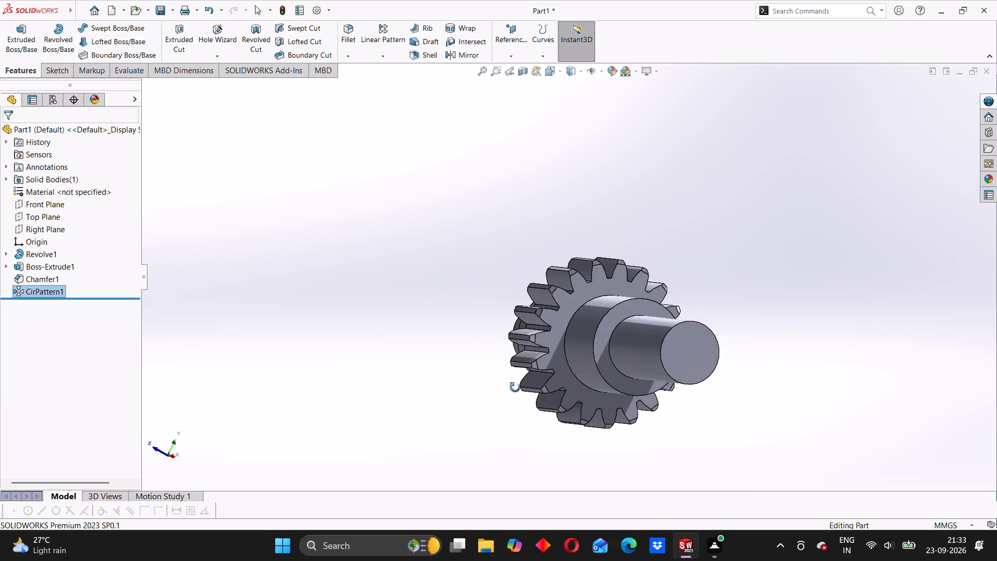
{"action": "middle_click_drag", "start_coordinate": [515, 388], "coordinate": [542, 393]}
{"action": "middle_click_drag", "start_coordinate": [466, 390], "coordinate": [506, 395]}
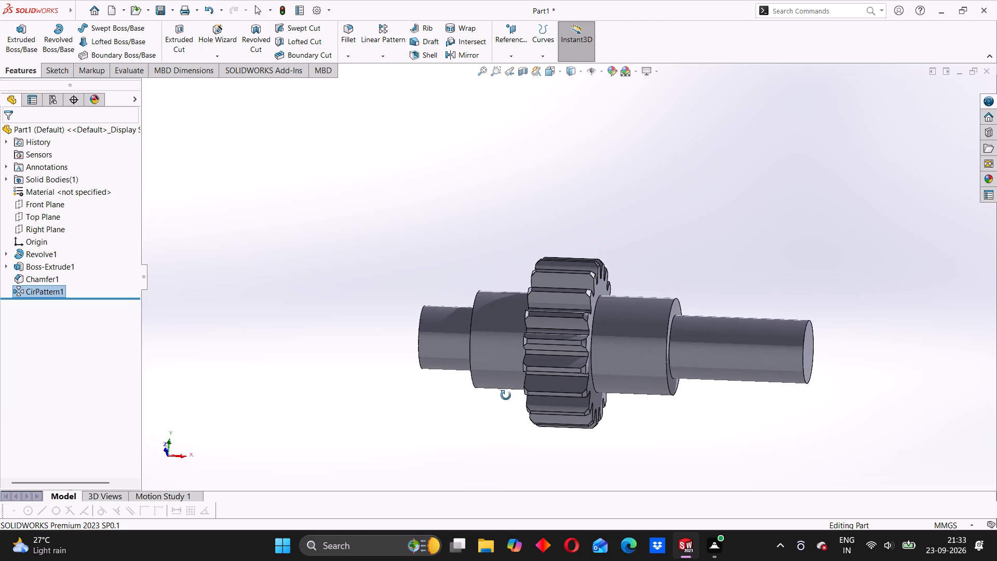
{"action": "middle_click_drag", "start_coordinate": [506, 395], "coordinate": [506, 395]}
{"action": "left_click", "coordinate": [354, 60]}
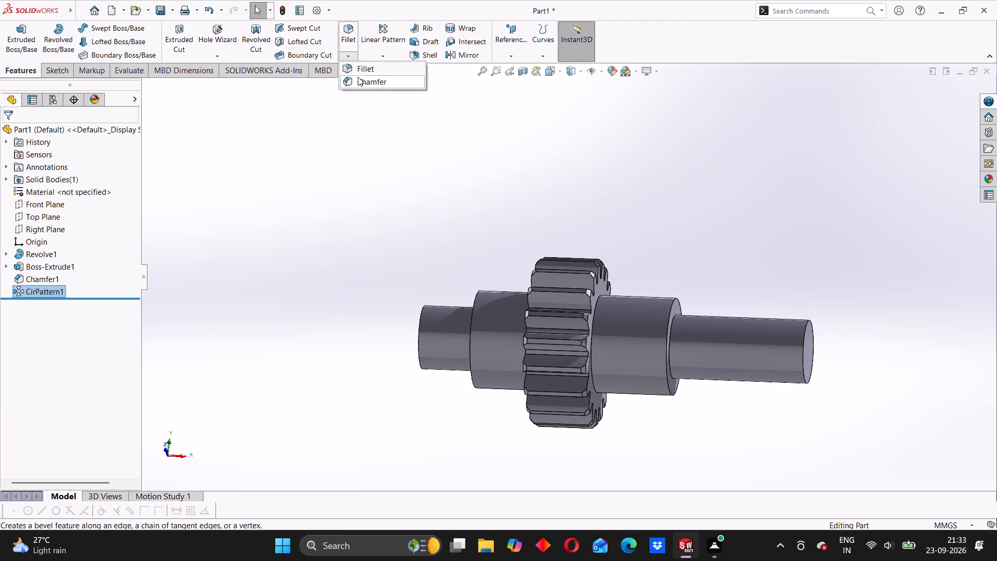
{"action": "left_click", "coordinate": [359, 68]}
{"action": "middle_click_drag", "start_coordinate": [602, 324], "coordinate": [582, 345]}
{"action": "left_click", "coordinate": [582, 324]}
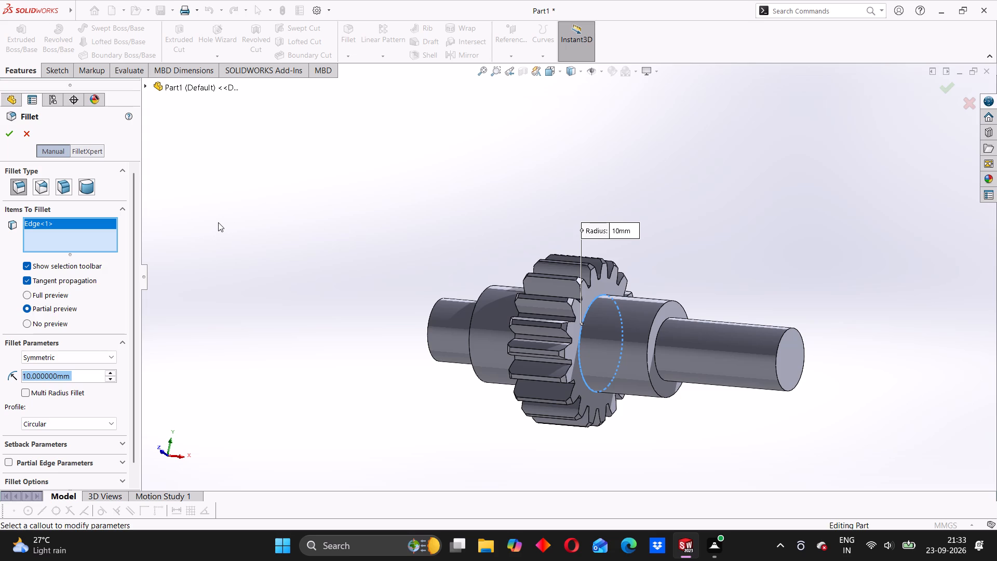
{"action": "middle_click_drag", "start_coordinate": [351, 260], "coordinate": [289, 289]}
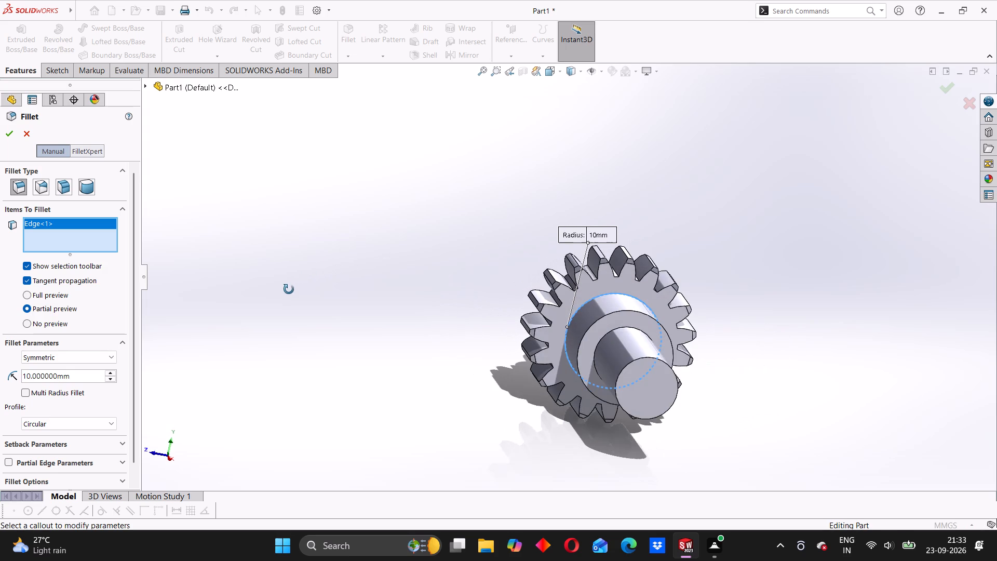
{"action": "middle_click_drag", "start_coordinate": [289, 289], "coordinate": [288, 288]}
{"action": "middle_click_drag", "start_coordinate": [395, 343], "coordinate": [481, 305]}
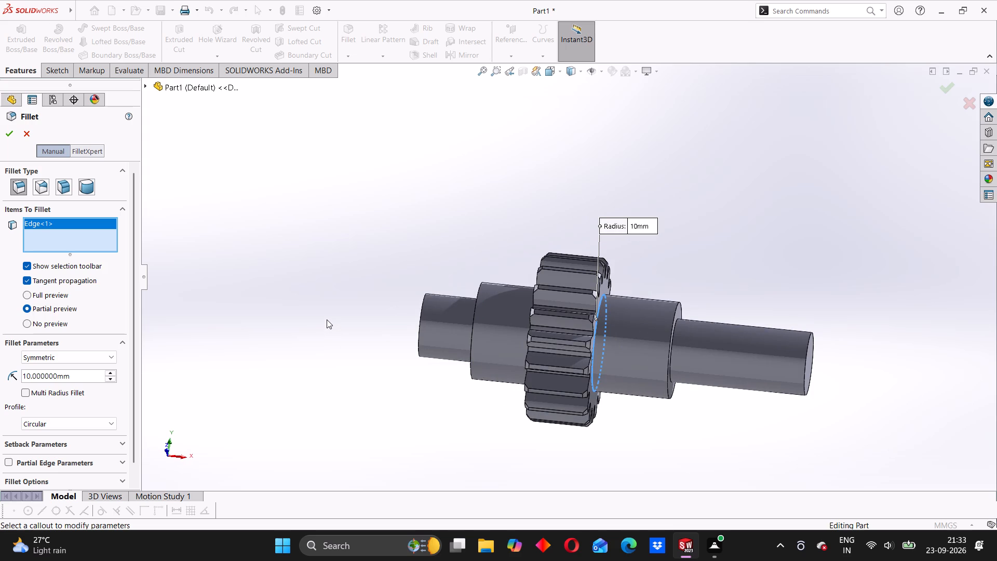
{"action": "left_click_drag", "start_coordinate": [74, 375], "coordinate": [69, 376]}
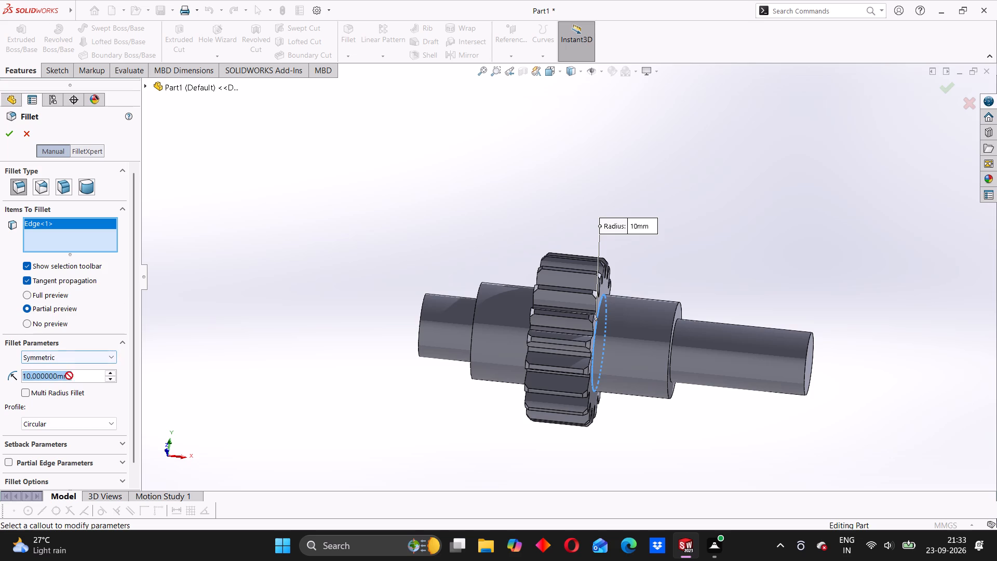
{"action": "left_click_drag", "start_coordinate": [69, 376], "coordinate": [47, 376]}
{"action": "key", "text": "3"}
{"action": "key", "text": "Return"}
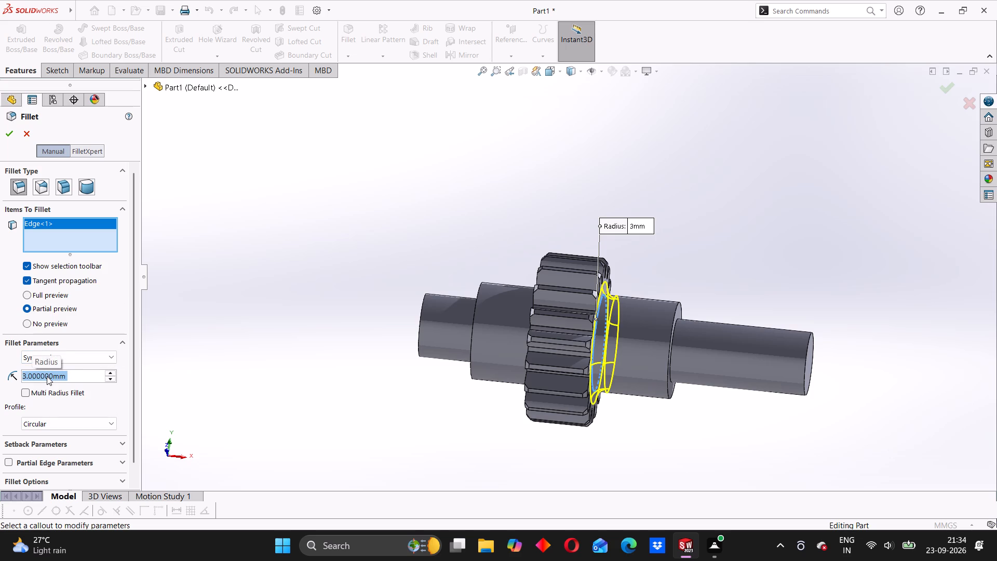
Add the matching edge where the gear's opposite face meets the shorter-side shoulder and finish the fillet.
{"action": "middle_click_drag", "start_coordinate": [416, 314], "coordinate": [382, 351]}
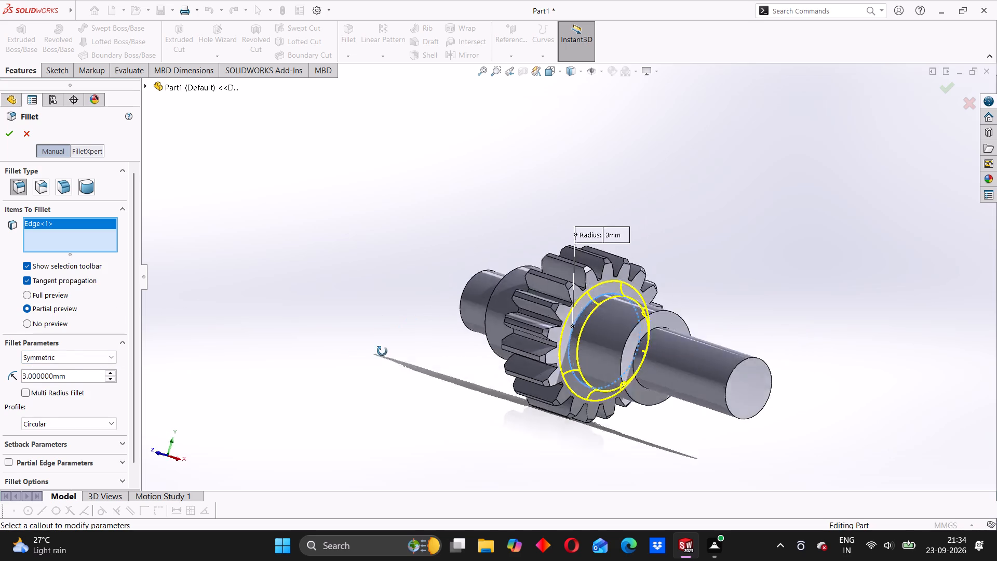
{"action": "middle_click_drag", "start_coordinate": [382, 351], "coordinate": [546, 332]}
{"action": "middle_click_drag", "start_coordinate": [533, 346], "coordinate": [419, 396]}
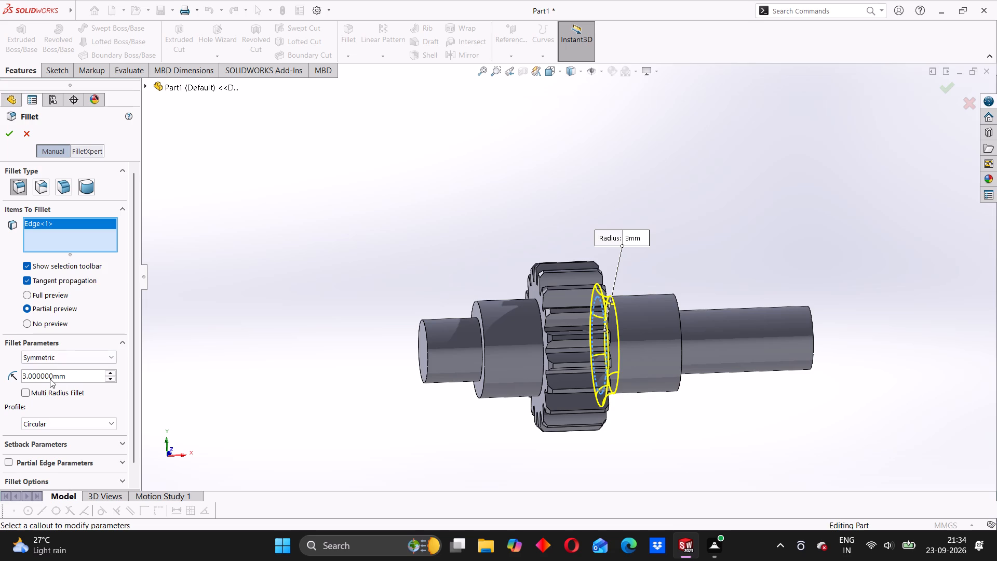
{"action": "middle_click_drag", "start_coordinate": [498, 334], "coordinate": [519, 333]}
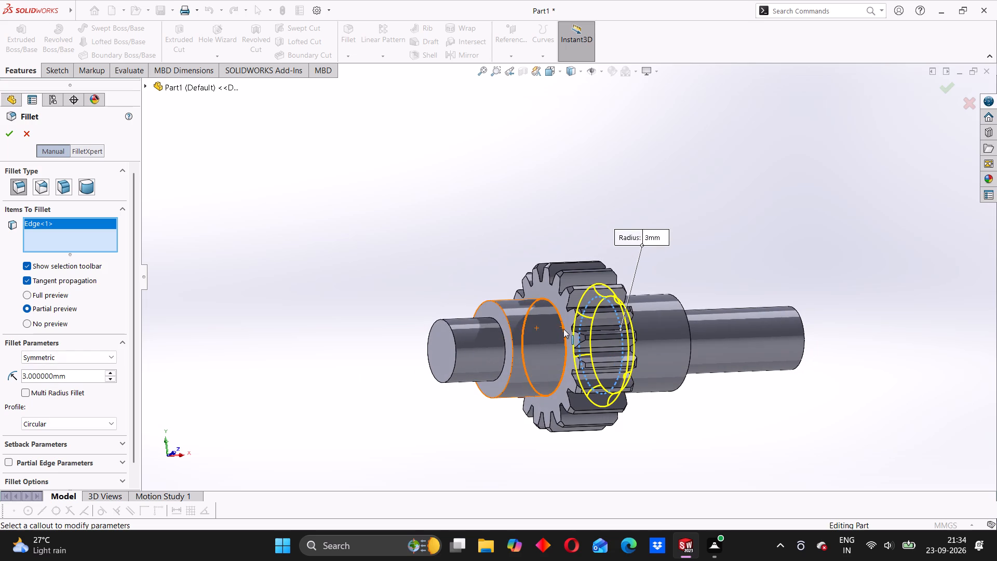
{"action": "left_click", "coordinate": [563, 329]}
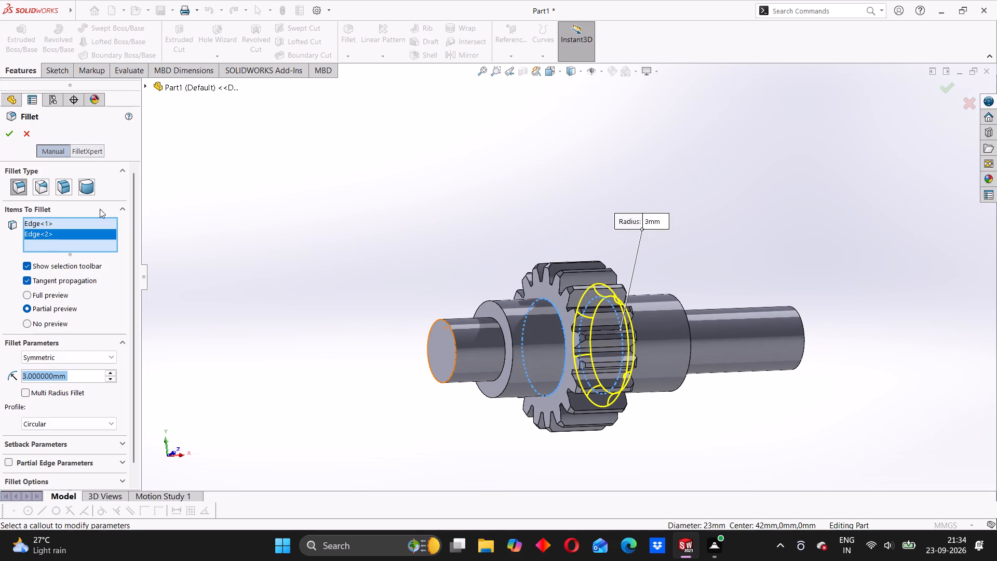
{"action": "left_click", "coordinate": [13, 139]}
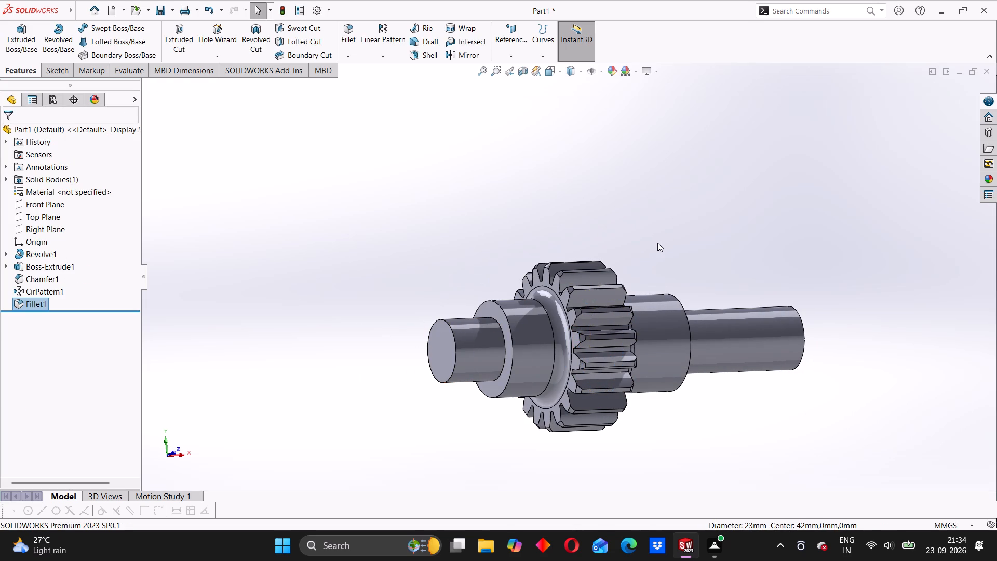
Examine the filleted gear shaft from both ends and from the side.
{"action": "middle_click_drag", "start_coordinate": [661, 240], "coordinate": [573, 279]}
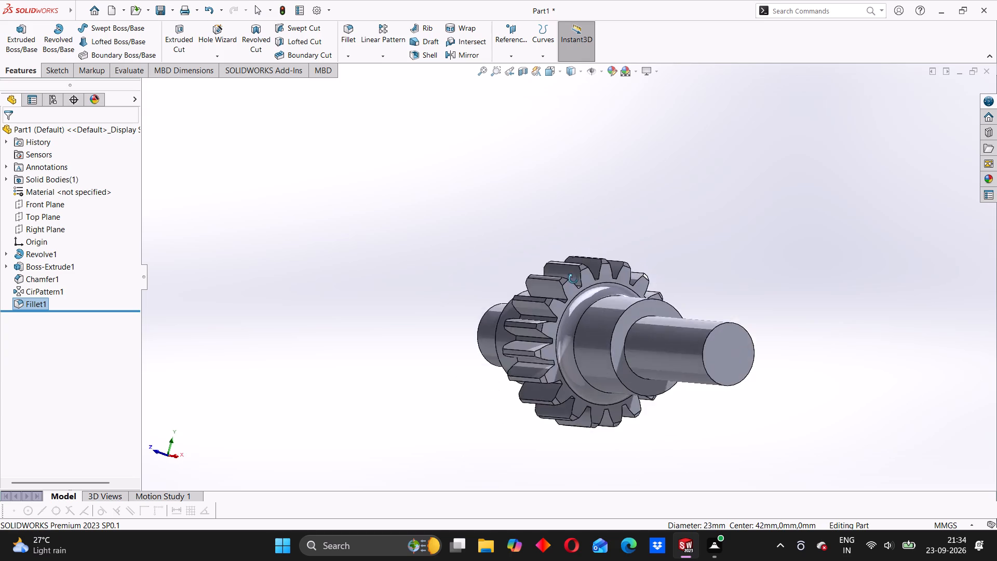
{"action": "middle_click_drag", "start_coordinate": [573, 279], "coordinate": [622, 290]}
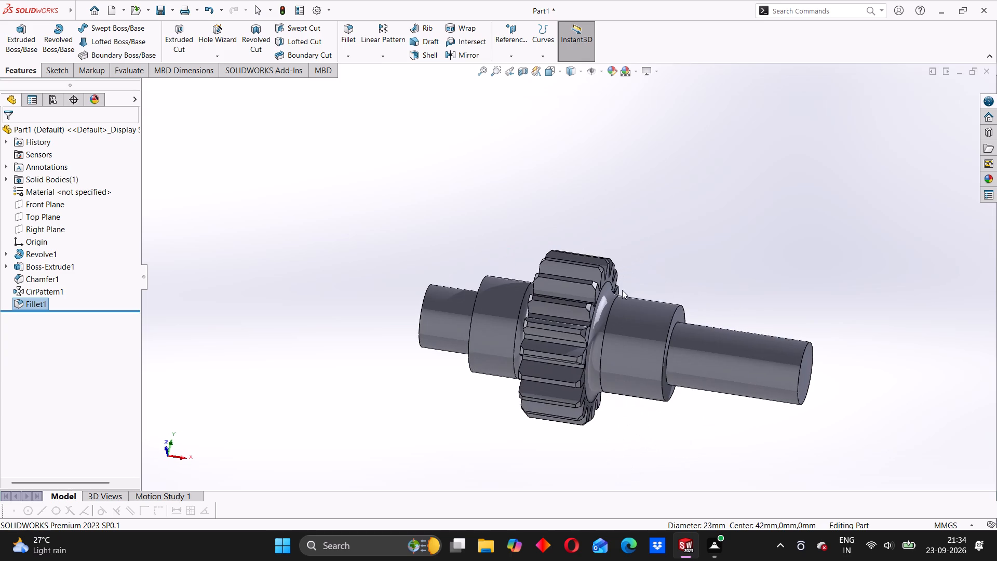
{"action": "scroll", "coordinate": [529, 295], "scroll_direction": "up", "scroll_amount": 3}
{"action": "middle_click_drag", "start_coordinate": [524, 346], "coordinate": [607, 395]}
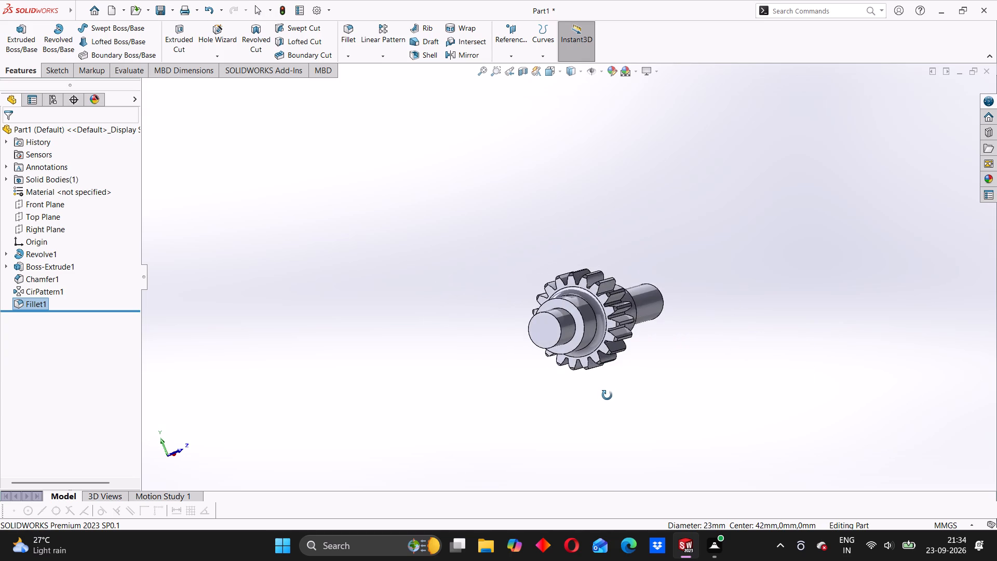
{"action": "middle_click_drag", "start_coordinate": [607, 395], "coordinate": [615, 386]}
{"action": "scroll", "coordinate": [608, 394], "scroll_direction": "up", "scroll_amount": 1}
{"action": "scroll", "coordinate": [550, 317], "scroll_direction": "down", "scroll_amount": 5}
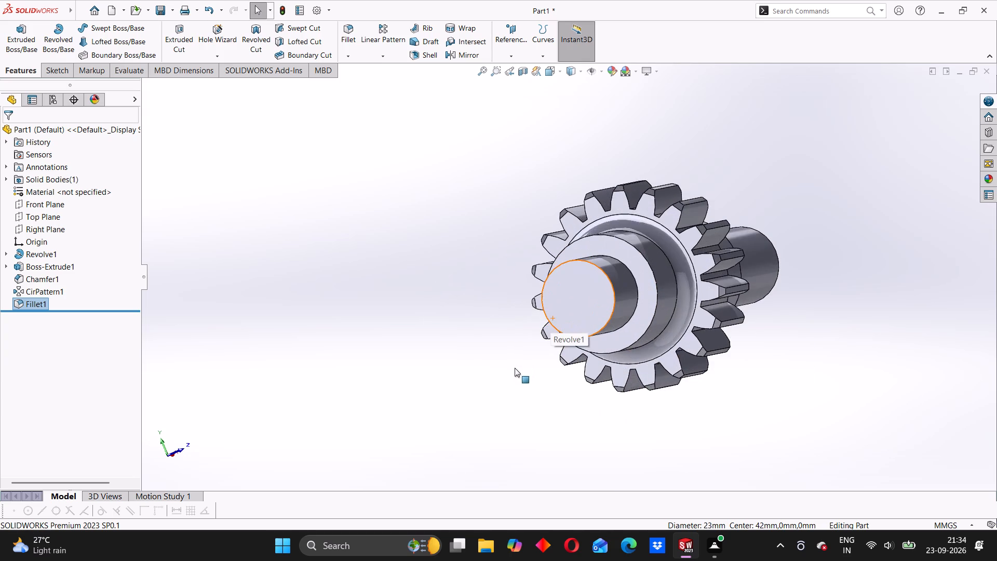
{"action": "middle_click_drag", "start_coordinate": [534, 370], "coordinate": [583, 351]}
{"action": "middle_click_drag", "start_coordinate": [735, 275], "coordinate": [608, 299]}
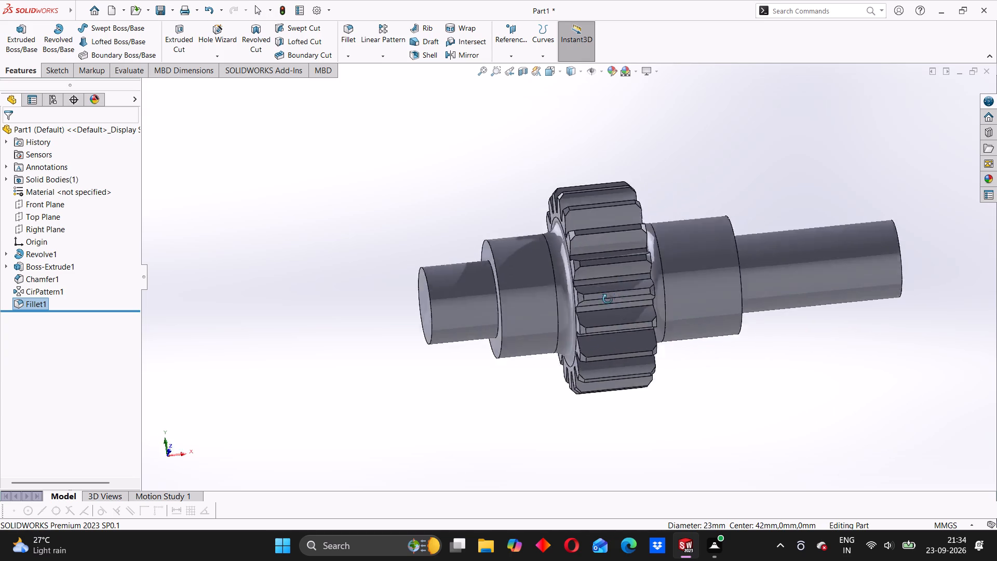
{"action": "middle_click_drag", "start_coordinate": [608, 299], "coordinate": [497, 321]}
{"action": "scroll", "coordinate": [568, 301], "scroll_direction": "up", "scroll_amount": 2}
{"action": "middle_click_drag", "start_coordinate": [550, 326], "coordinate": [567, 317]}
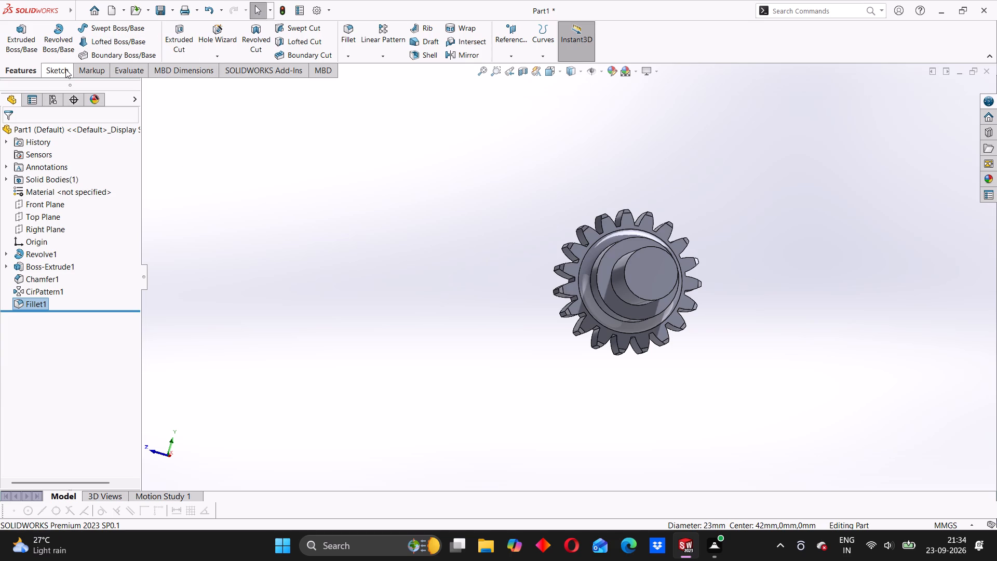
On the longer shaft's end face, sketch a four-sided inscribed-circle polygon centred on the origin, corner upward, with sides about 12.7 mm.
{"action": "left_click", "coordinate": [645, 265]}
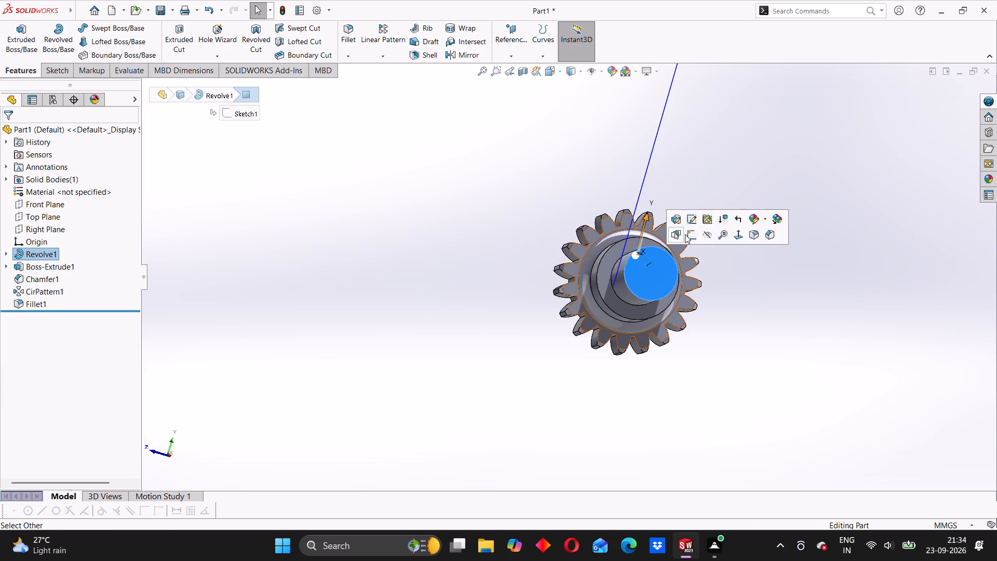
{"action": "left_click", "coordinate": [686, 234]}
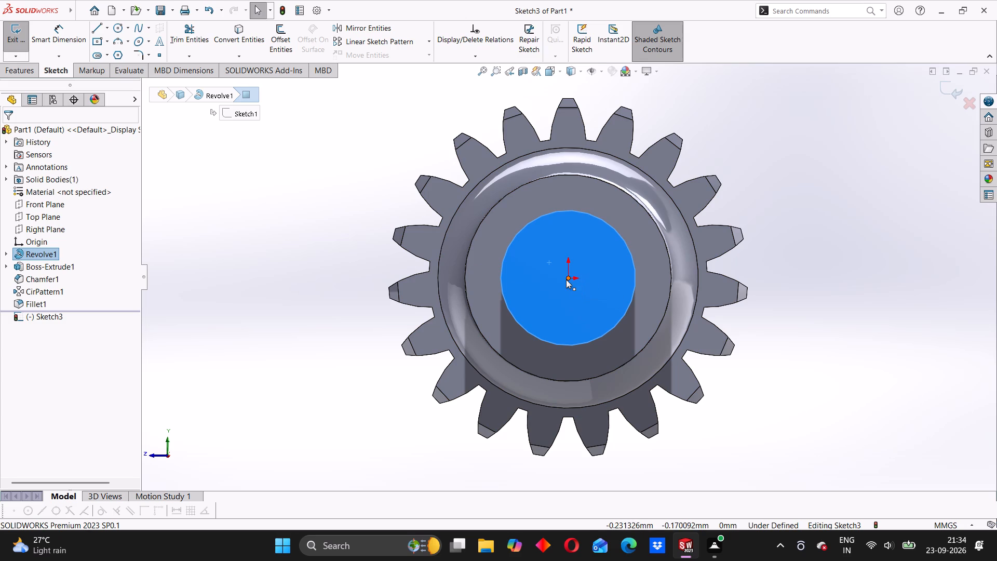
{"action": "left_click", "coordinate": [15, 70]}
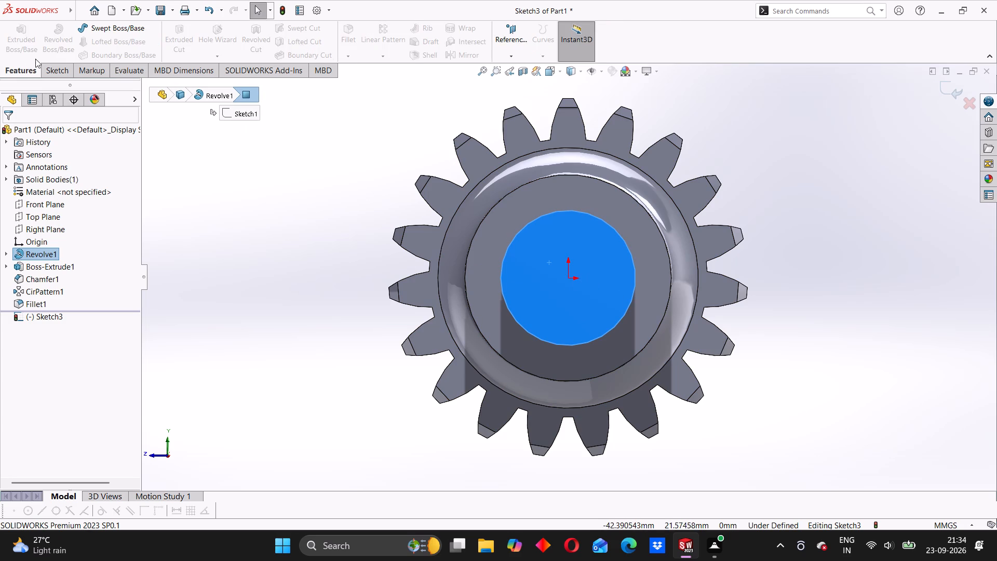
{"action": "left_click", "coordinate": [62, 69]}
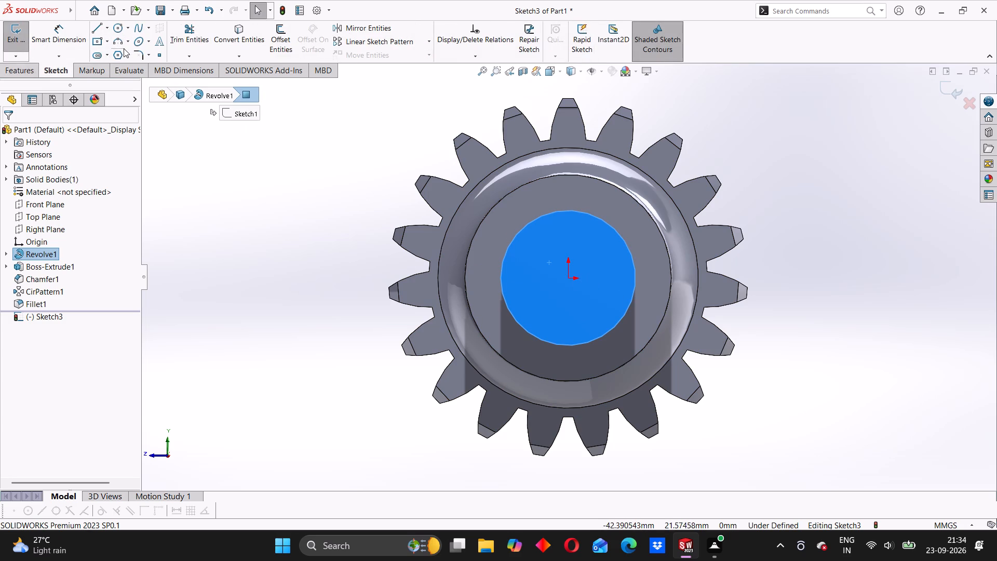
{"action": "left_click", "coordinate": [121, 54]}
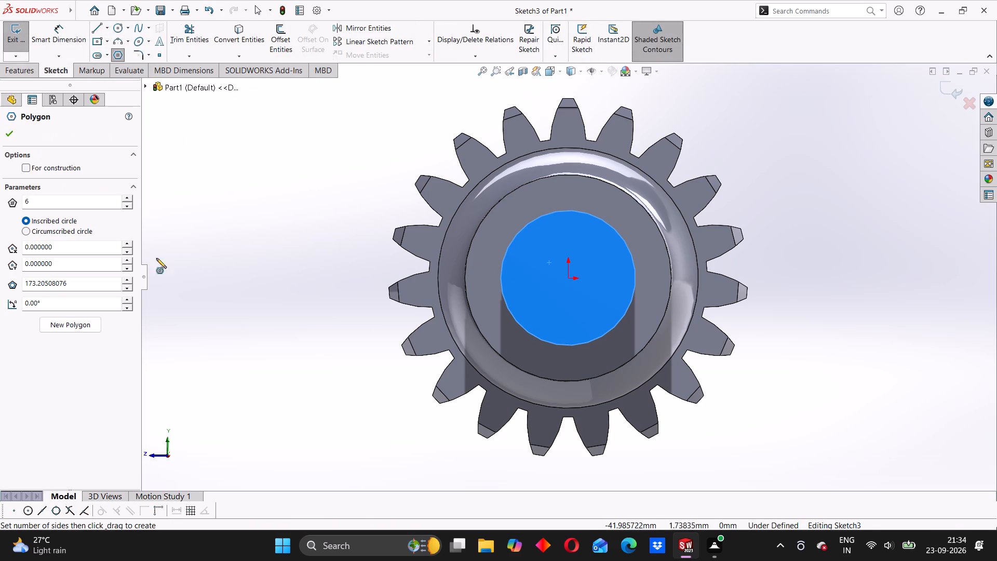
{"action": "left_click_drag", "start_coordinate": [67, 207], "coordinate": [30, 206]}
{"action": "key", "text": "BackSpace"}
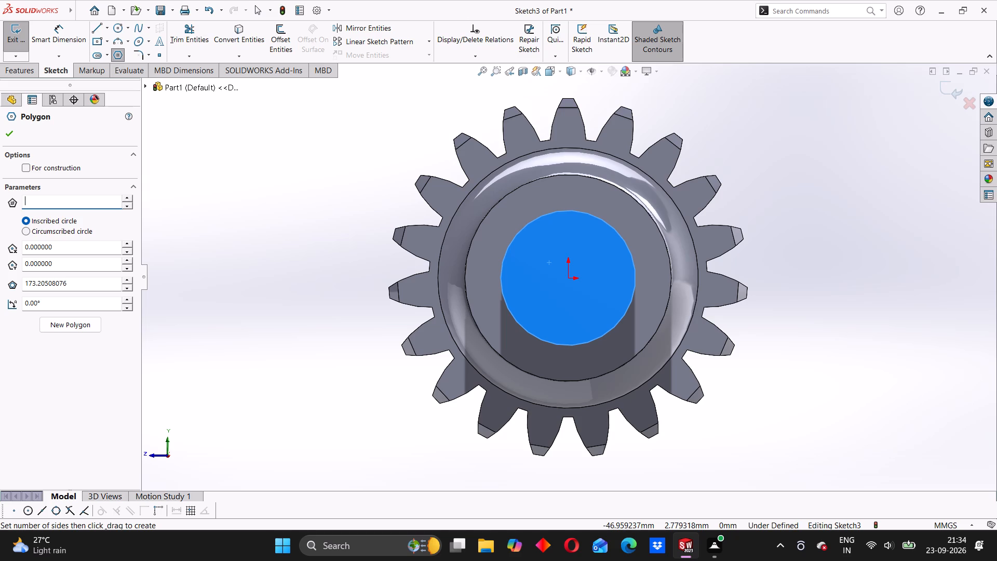
{"action": "key", "text": "4"}
{"action": "key", "text": "Return"}
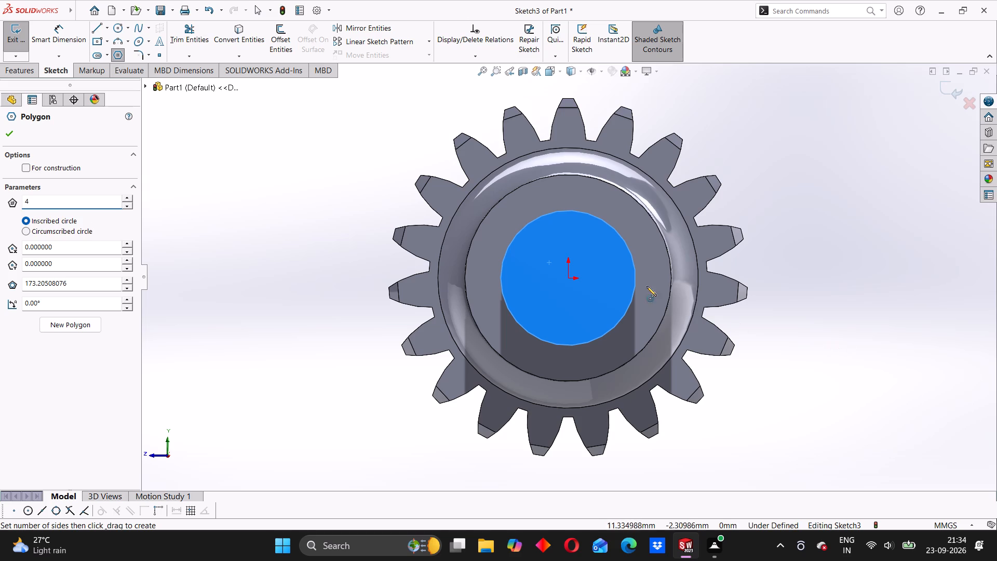
{"action": "left_click", "coordinate": [568, 278]}
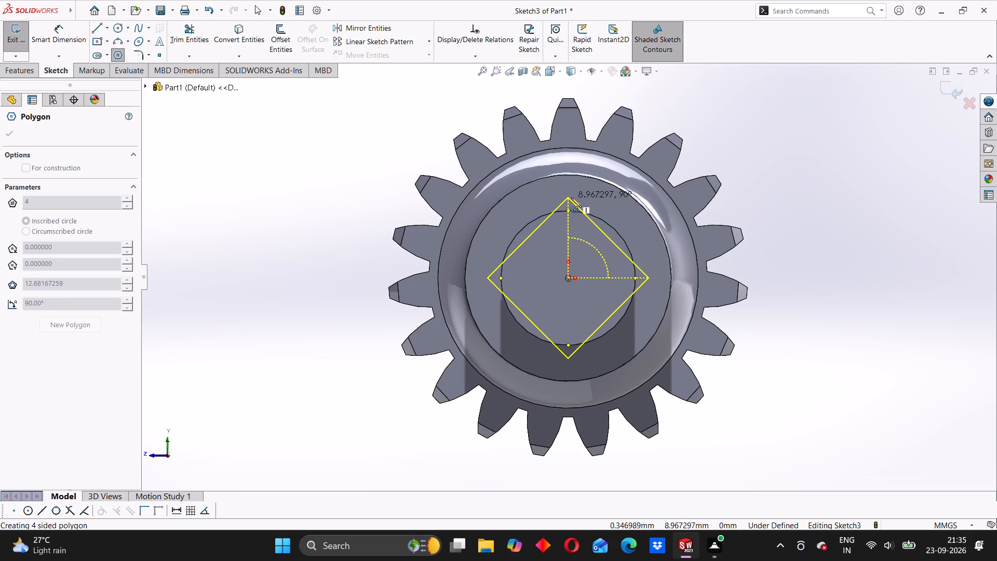
{"action": "left_click", "coordinate": [571, 197]}
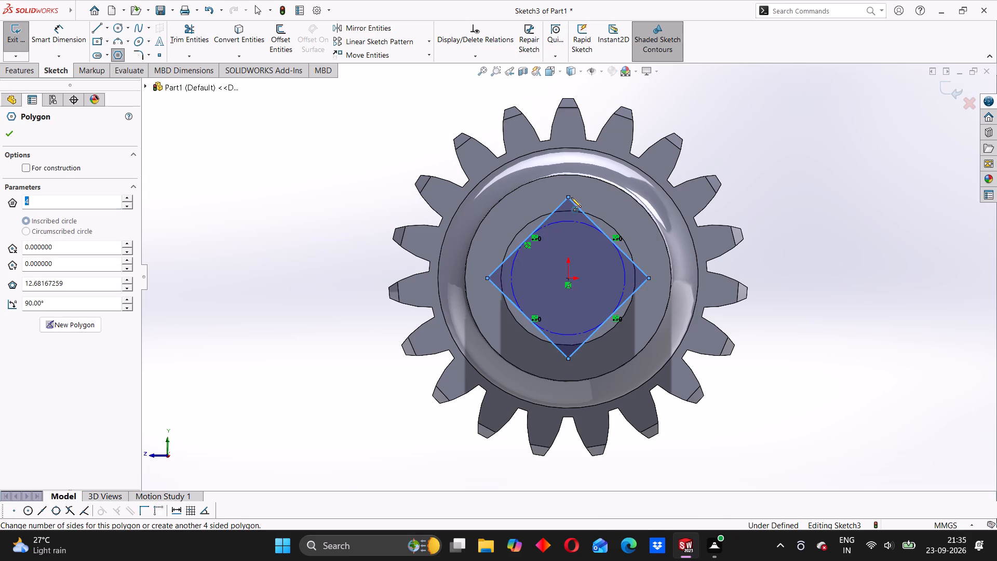
Dimension one side of the square polygon and set it to 12 mm.
{"action": "left_click", "coordinate": [70, 40]}
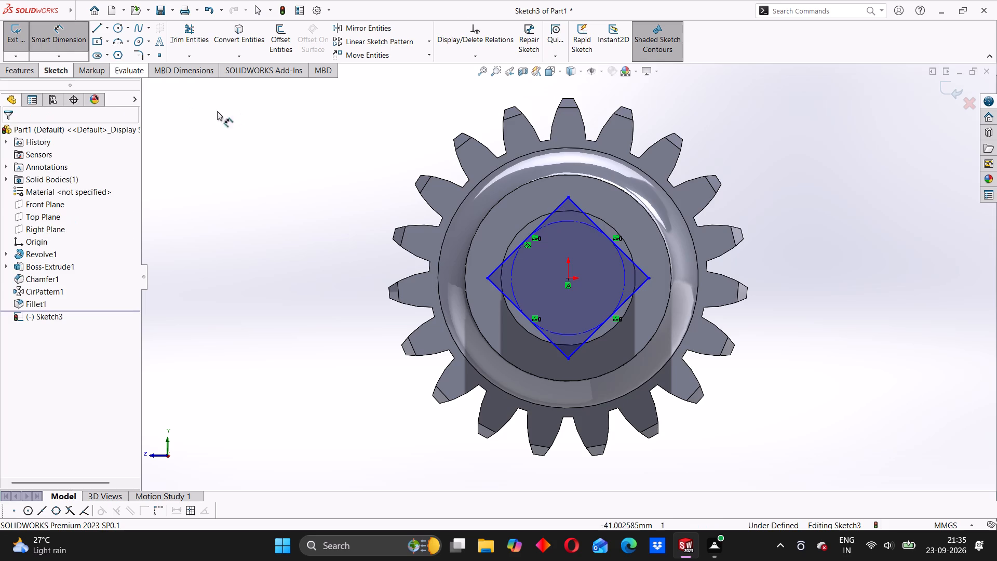
{"action": "left_click", "coordinate": [578, 205]}
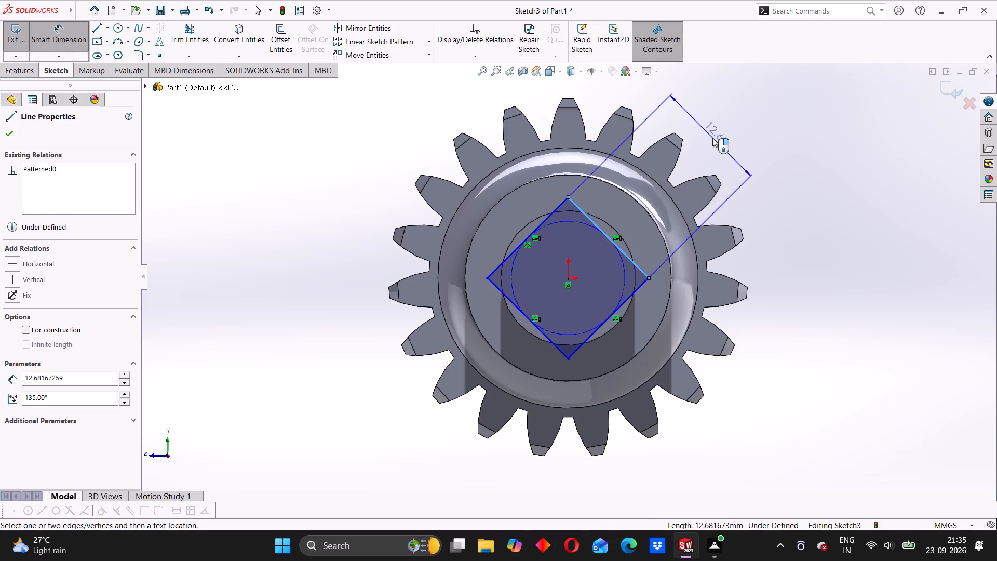
{"action": "left_click", "coordinate": [712, 138]}
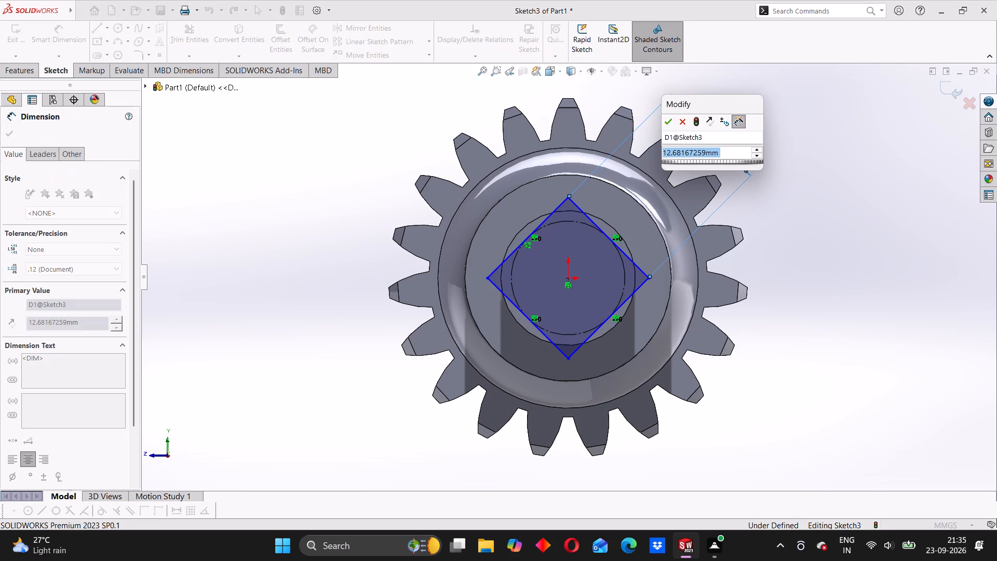
{"action": "type", "text": "12"}
{"action": "key", "text": "Return"}
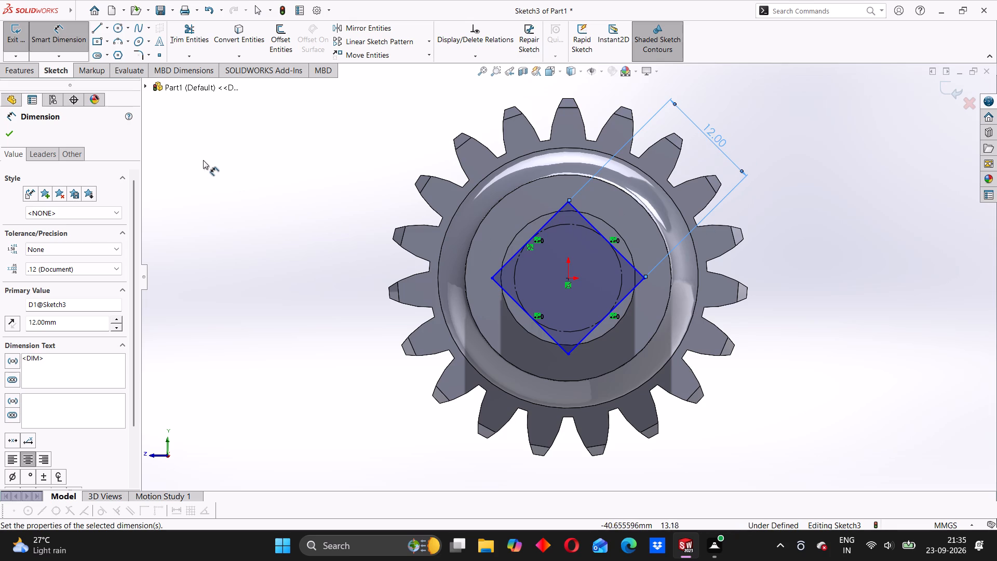
{"action": "left_click", "coordinate": [10, 133]}
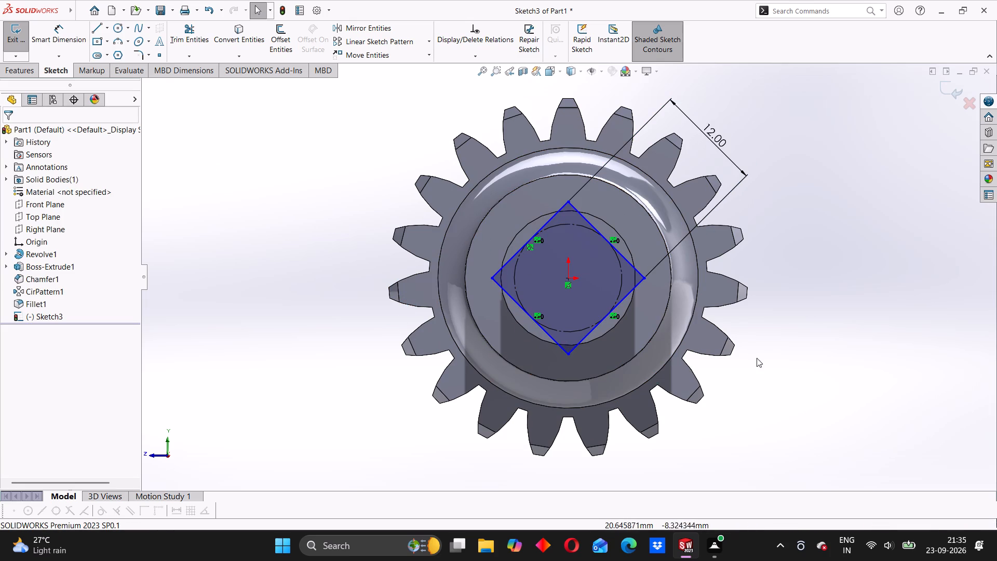
{"action": "middle_click_drag", "start_coordinate": [741, 381], "coordinate": [749, 373]}
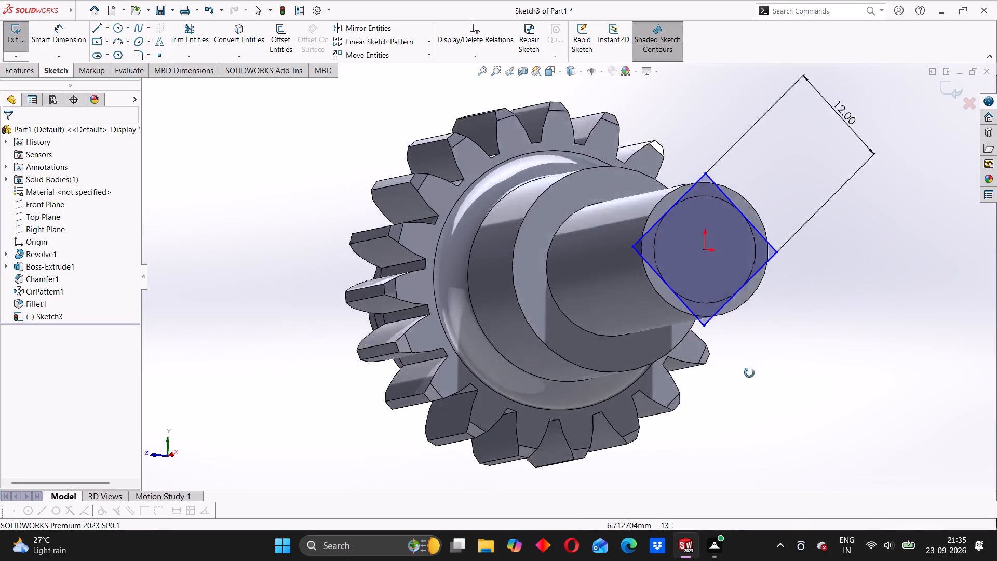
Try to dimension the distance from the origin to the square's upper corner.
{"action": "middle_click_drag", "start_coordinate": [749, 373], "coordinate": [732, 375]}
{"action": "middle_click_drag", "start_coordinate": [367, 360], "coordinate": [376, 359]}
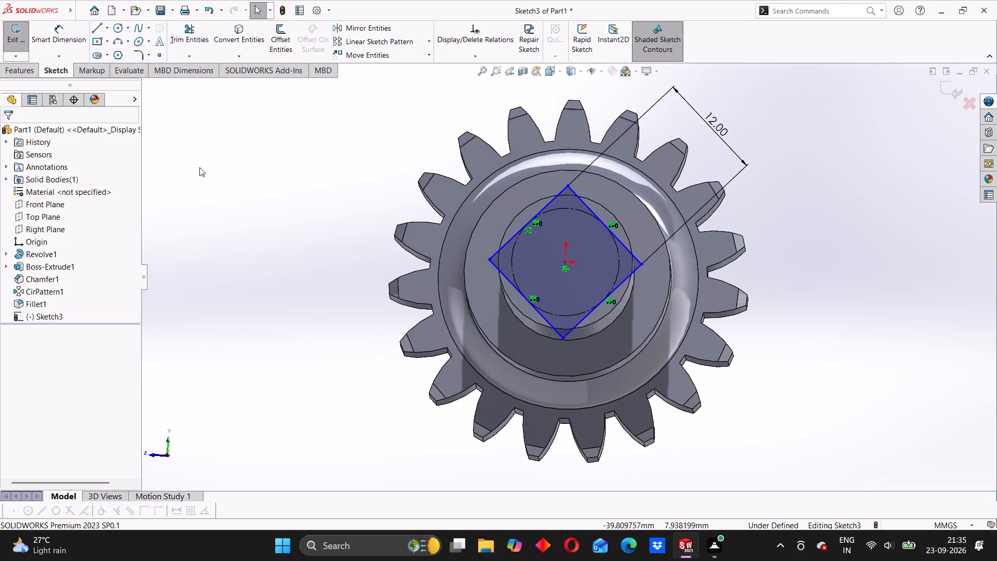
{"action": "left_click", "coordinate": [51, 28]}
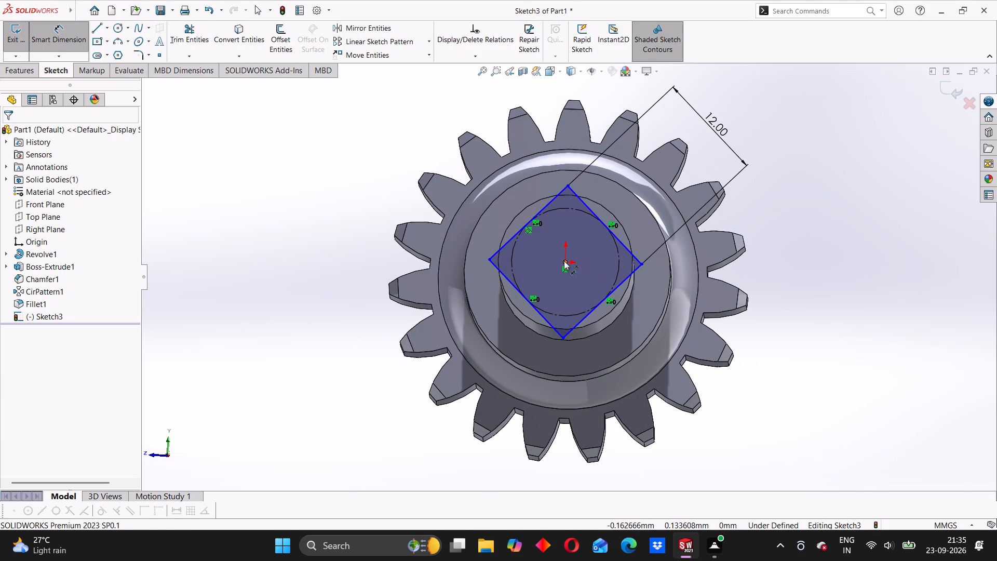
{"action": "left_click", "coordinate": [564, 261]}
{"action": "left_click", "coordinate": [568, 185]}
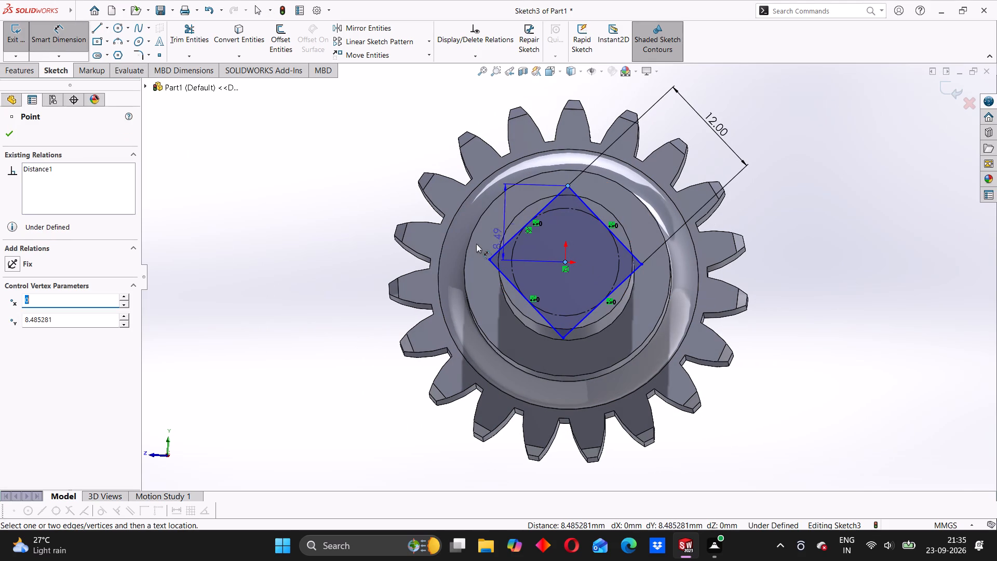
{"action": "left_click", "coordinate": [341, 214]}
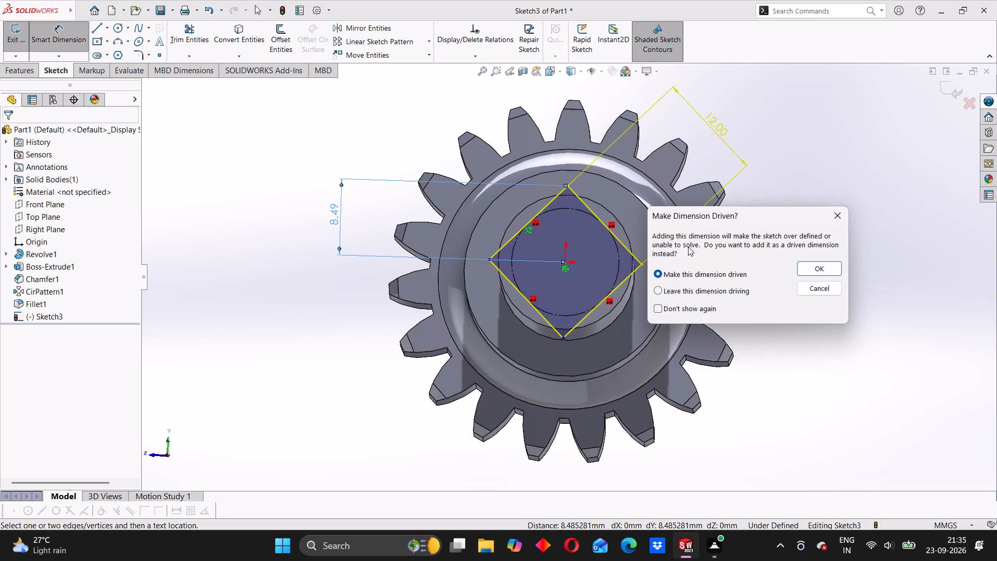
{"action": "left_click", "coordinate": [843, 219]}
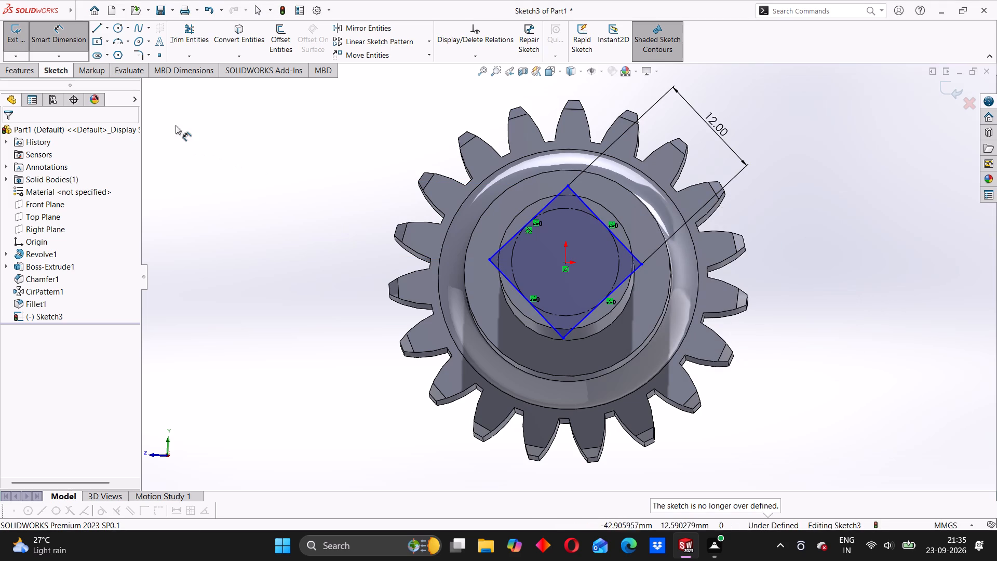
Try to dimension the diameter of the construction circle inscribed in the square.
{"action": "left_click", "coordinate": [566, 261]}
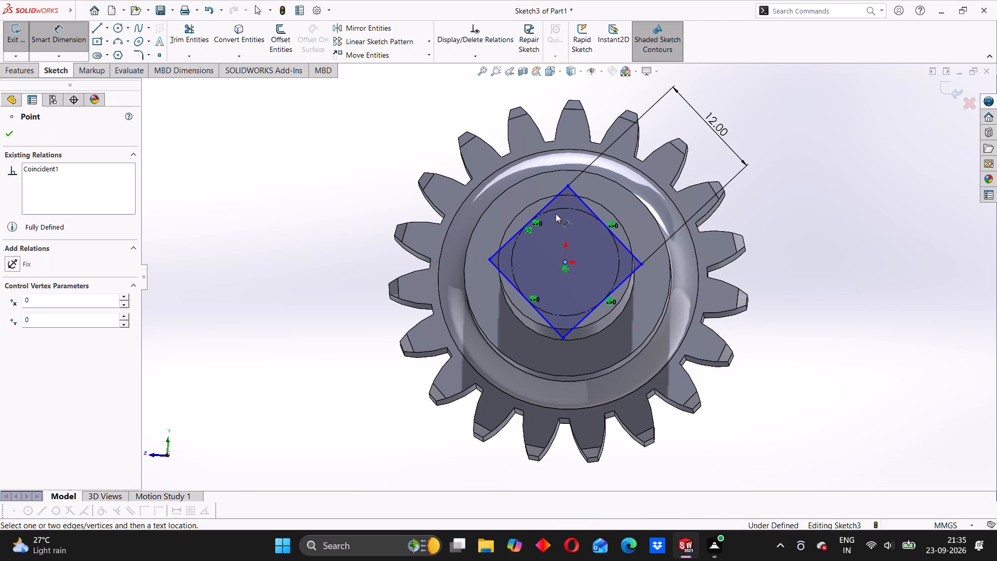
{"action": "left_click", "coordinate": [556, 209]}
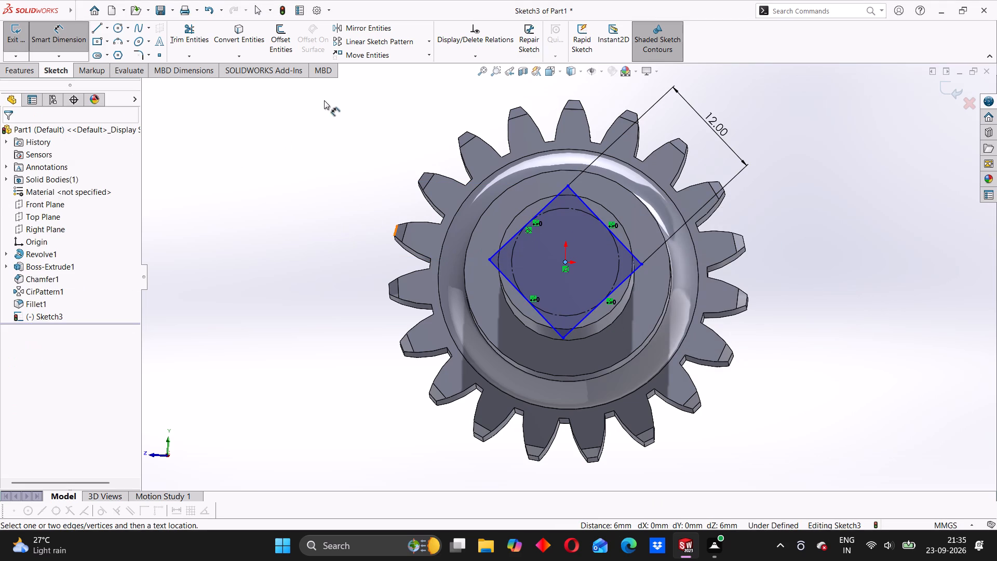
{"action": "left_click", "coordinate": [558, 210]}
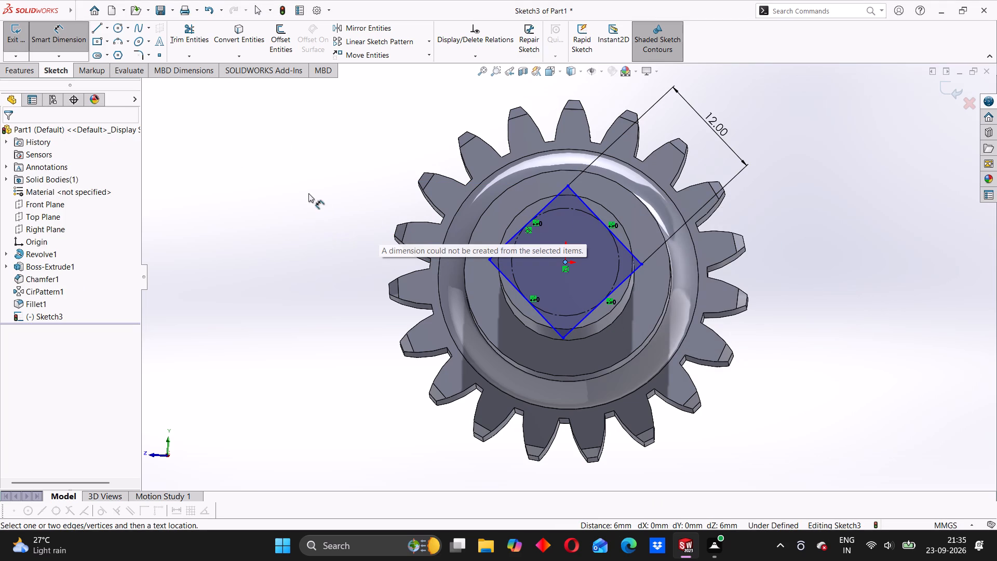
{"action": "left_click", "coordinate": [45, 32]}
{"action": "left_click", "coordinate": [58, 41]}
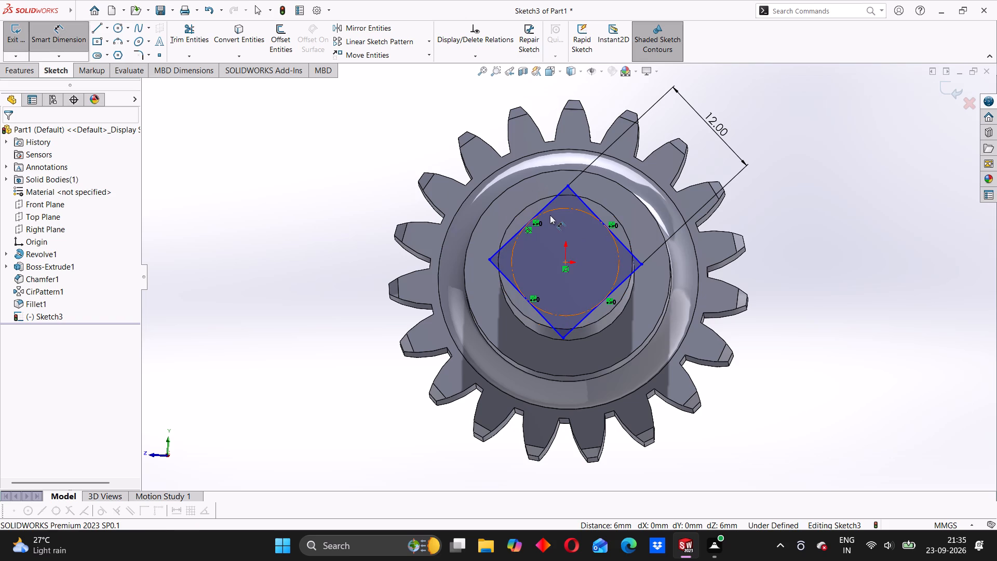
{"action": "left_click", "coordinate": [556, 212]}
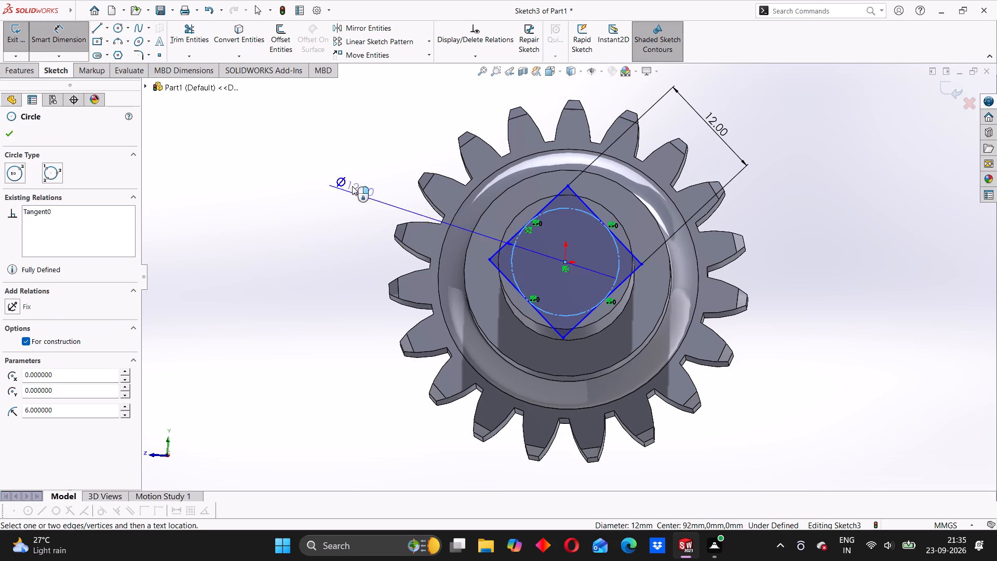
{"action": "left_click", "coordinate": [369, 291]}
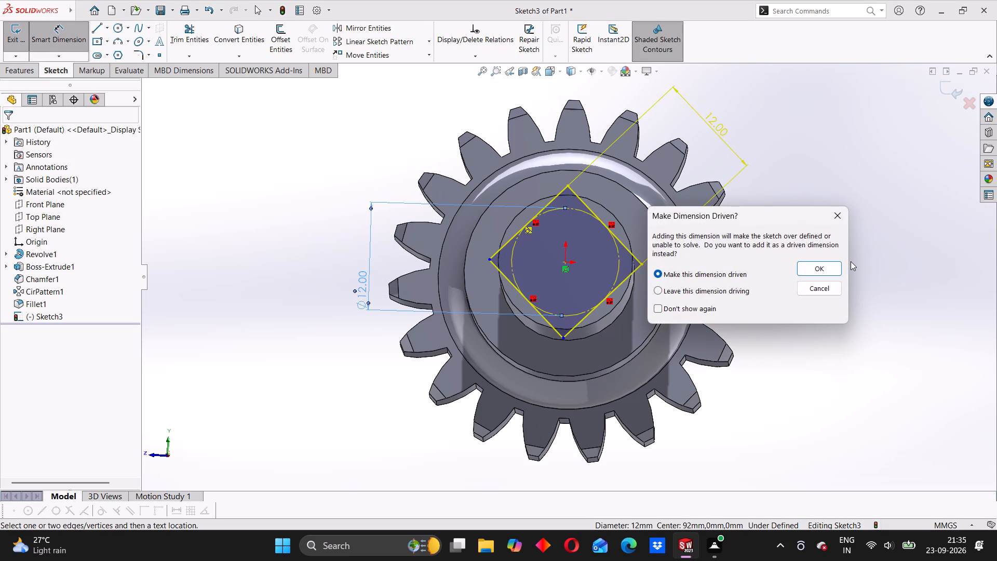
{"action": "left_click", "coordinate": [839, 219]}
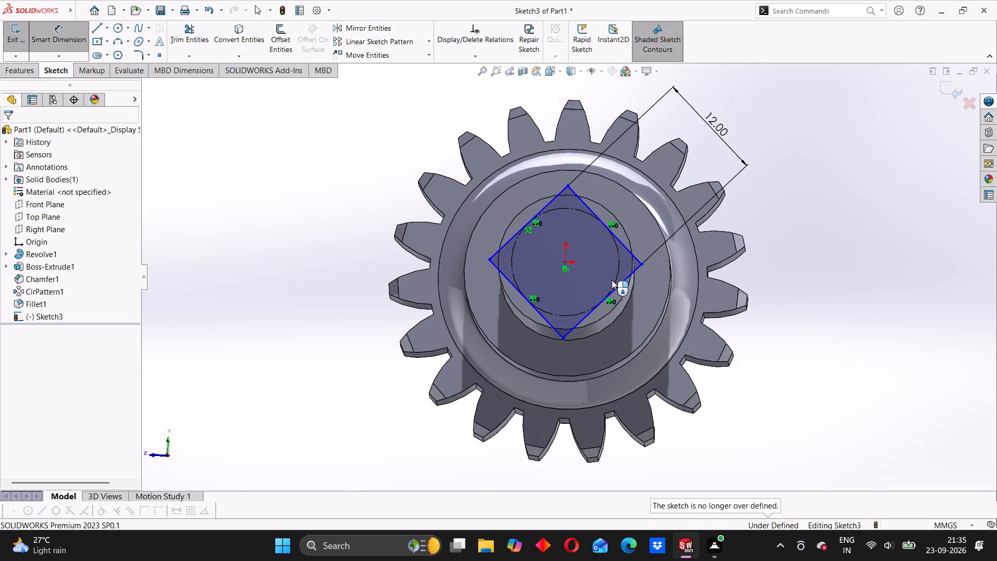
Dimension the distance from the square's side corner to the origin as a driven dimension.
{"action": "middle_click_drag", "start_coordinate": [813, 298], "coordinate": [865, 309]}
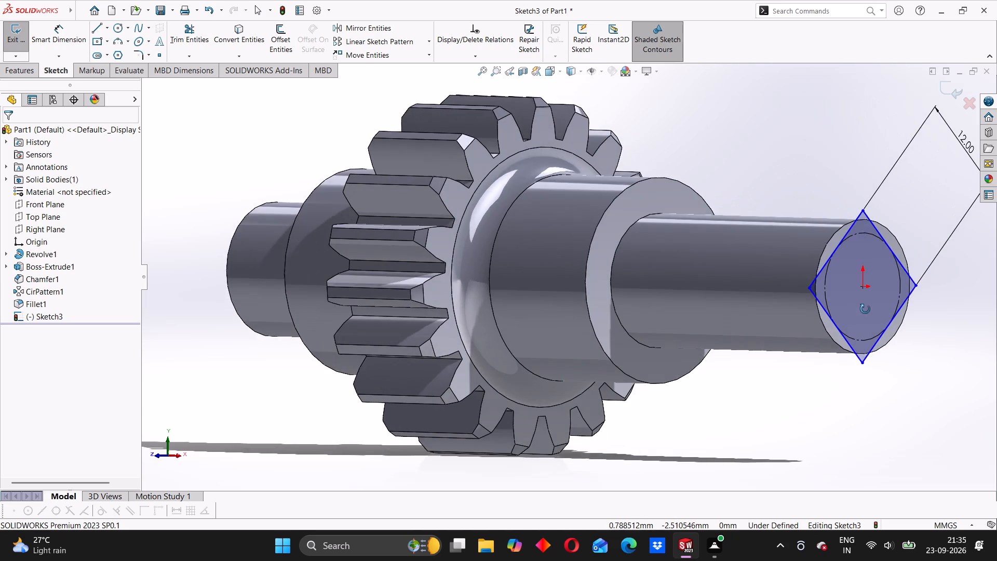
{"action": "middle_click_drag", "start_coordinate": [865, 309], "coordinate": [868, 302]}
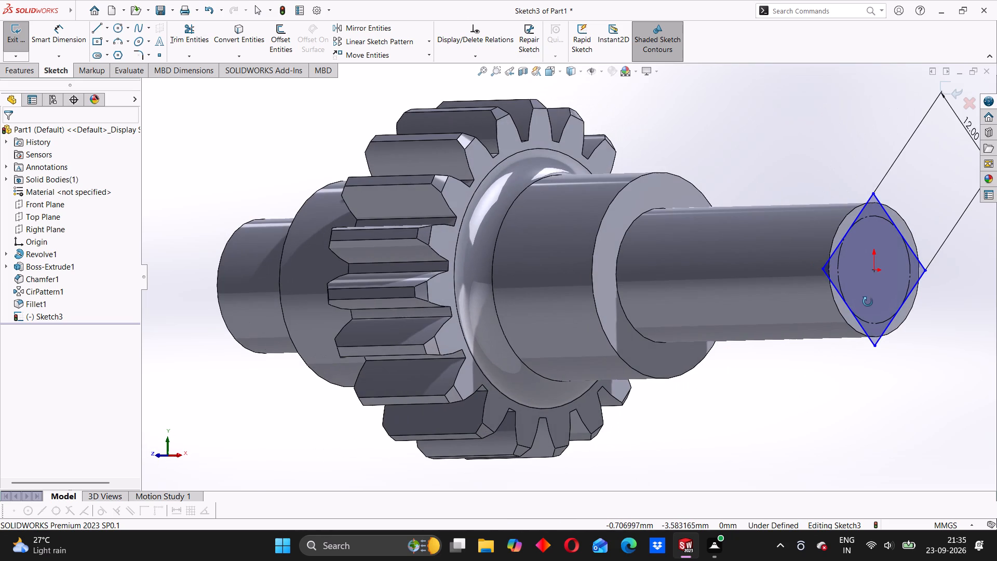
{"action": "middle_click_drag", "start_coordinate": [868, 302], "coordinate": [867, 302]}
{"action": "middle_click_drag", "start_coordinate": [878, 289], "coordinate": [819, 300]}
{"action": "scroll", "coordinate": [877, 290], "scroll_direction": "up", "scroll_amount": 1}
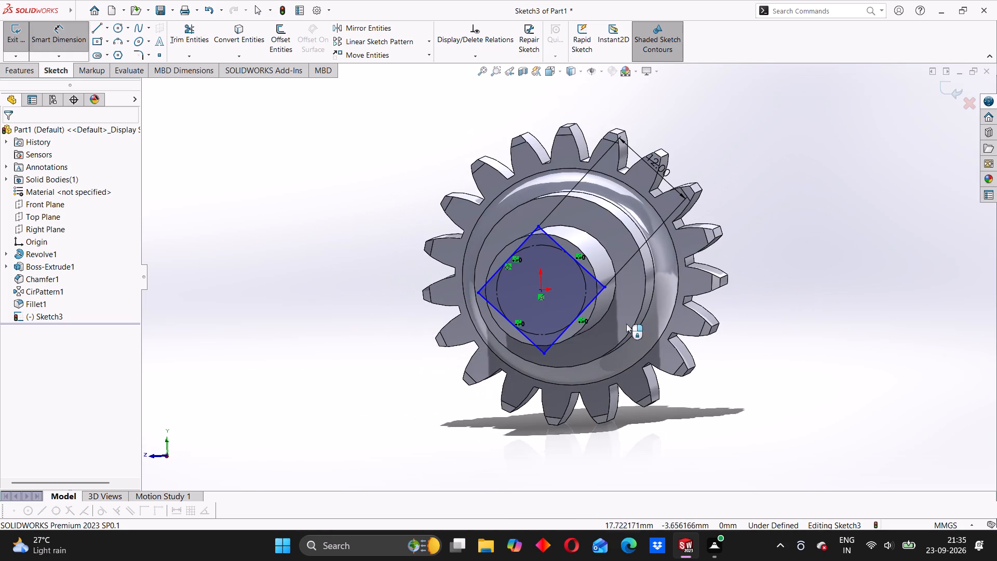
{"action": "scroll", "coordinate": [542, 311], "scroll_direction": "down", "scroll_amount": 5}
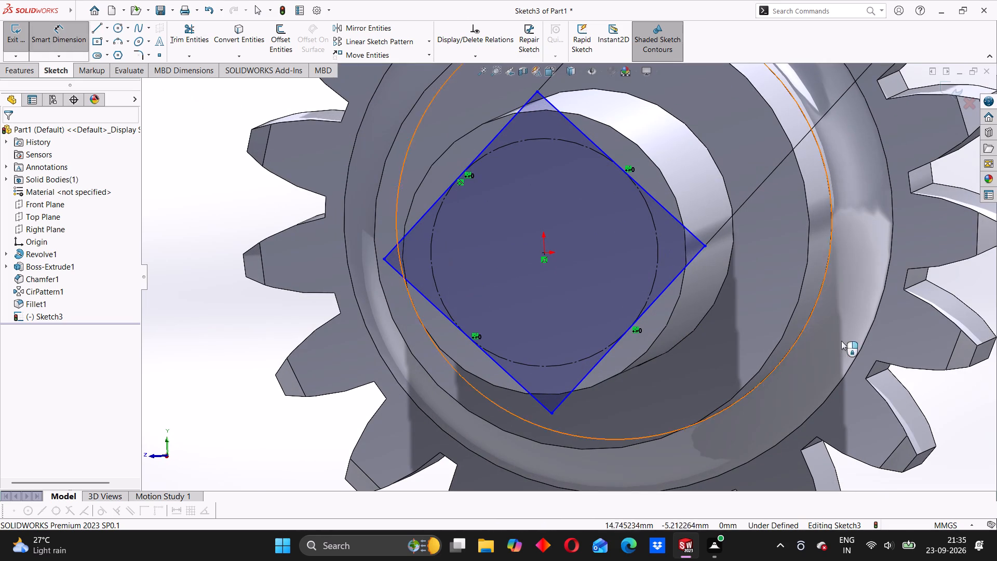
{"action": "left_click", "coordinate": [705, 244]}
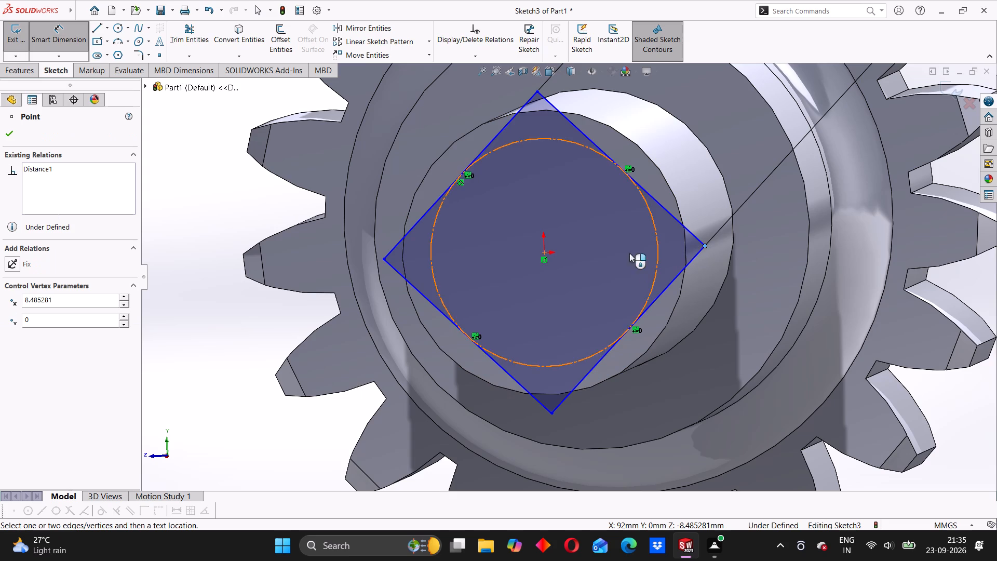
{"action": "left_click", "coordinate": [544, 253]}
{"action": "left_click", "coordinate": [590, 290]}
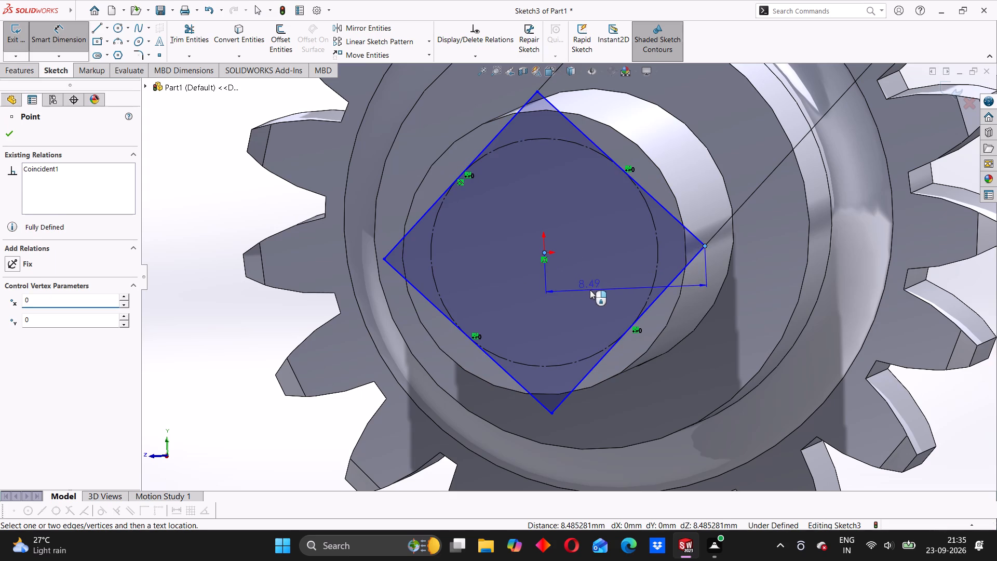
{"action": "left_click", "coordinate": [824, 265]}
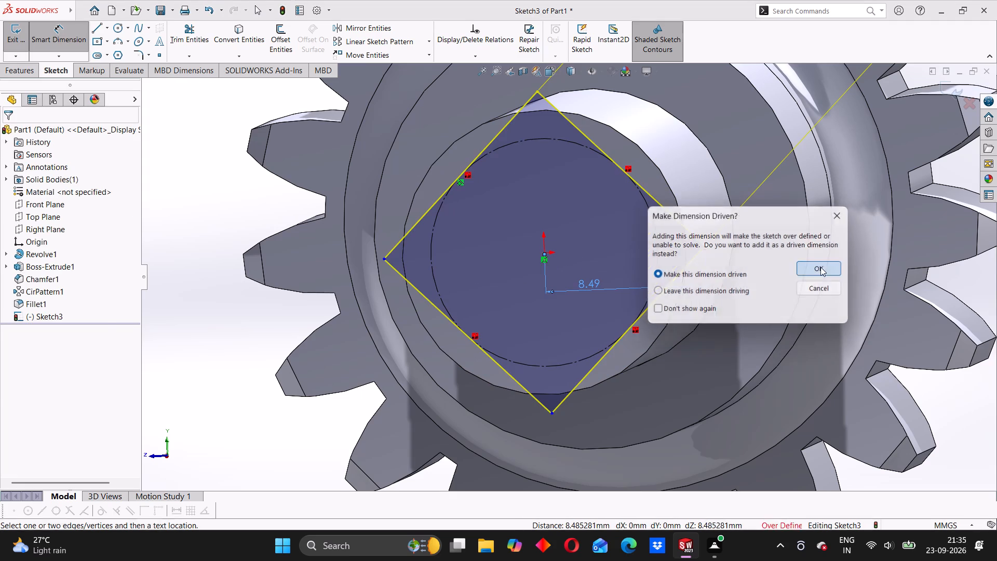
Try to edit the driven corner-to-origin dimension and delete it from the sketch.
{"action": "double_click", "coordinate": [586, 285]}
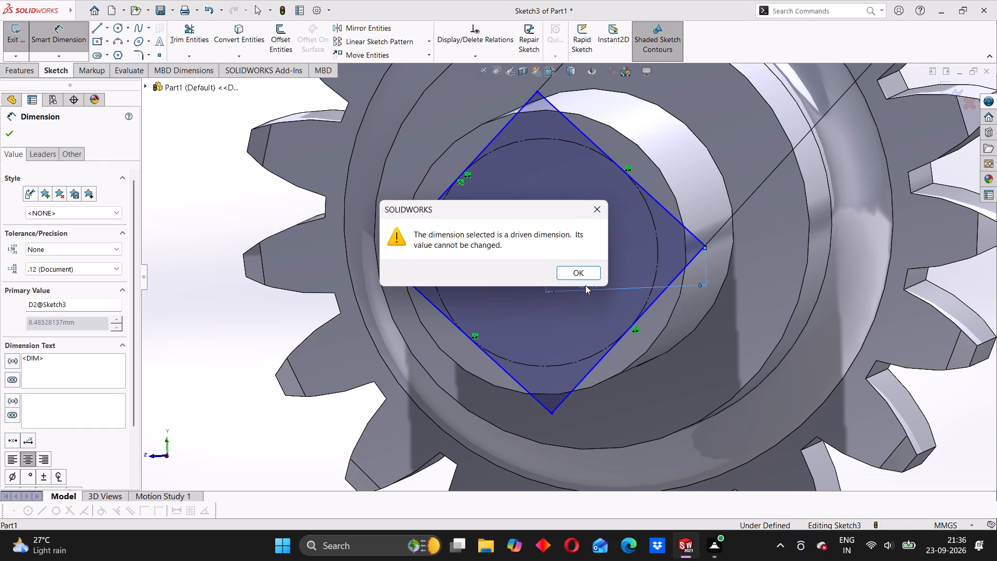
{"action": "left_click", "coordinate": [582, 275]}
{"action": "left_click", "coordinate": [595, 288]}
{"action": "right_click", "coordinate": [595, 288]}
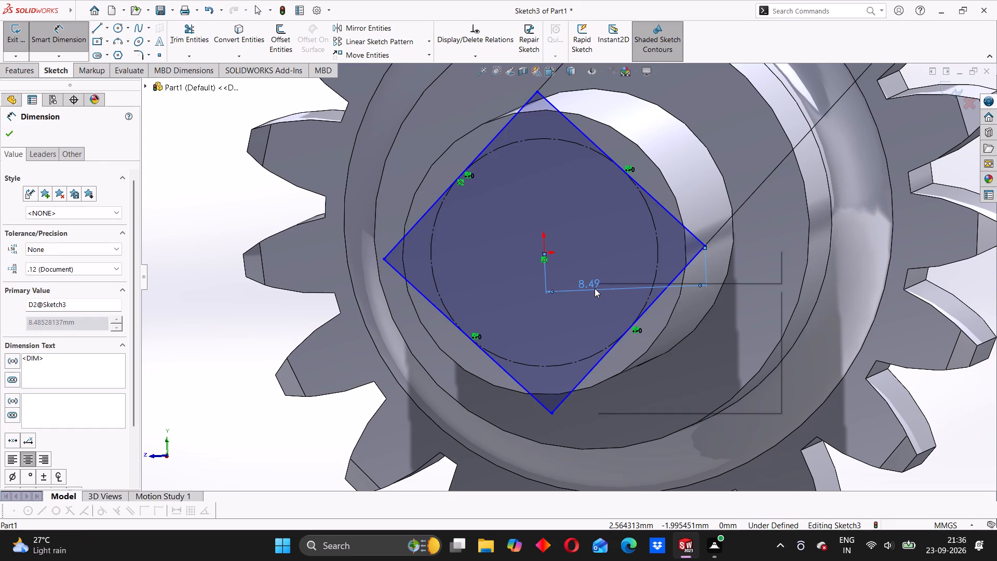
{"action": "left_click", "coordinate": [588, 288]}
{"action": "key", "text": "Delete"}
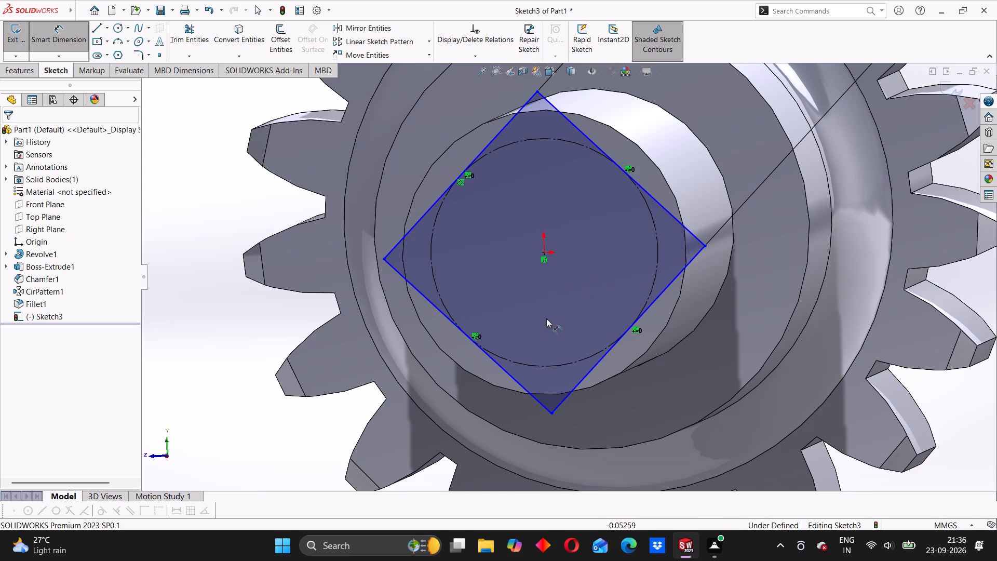
Examine how the square sketch sits on the shaft's end face from several angles.
{"action": "middle_click_drag", "start_coordinate": [546, 322], "coordinate": [575, 333]}
{"action": "middle_click_drag", "start_coordinate": [575, 333], "coordinate": [537, 317]}
{"action": "scroll", "coordinate": [541, 303], "scroll_direction": "down", "scroll_amount": 2}
{"action": "scroll", "coordinate": [541, 303], "scroll_direction": "up", "scroll_amount": 2}
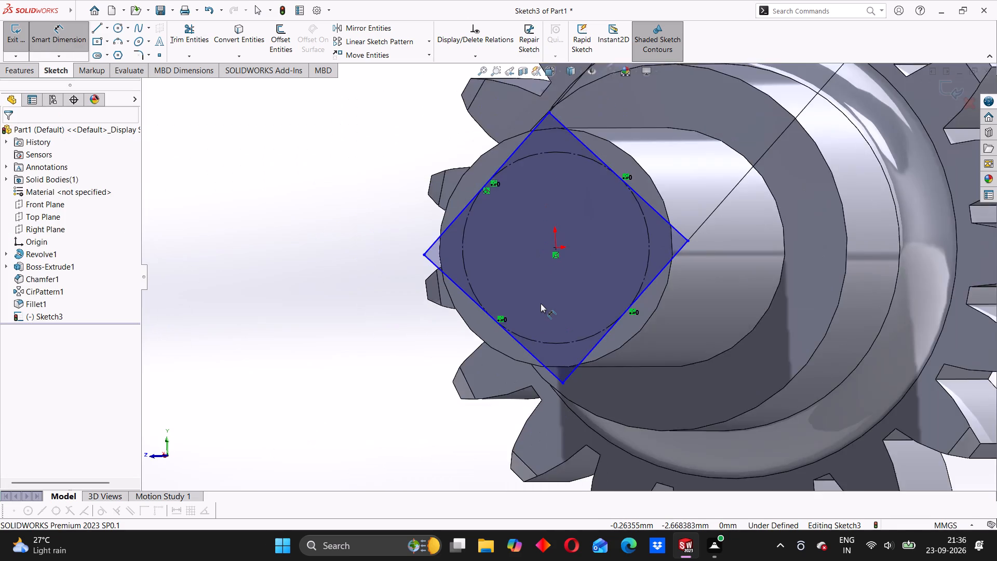
{"action": "scroll", "coordinate": [541, 303], "scroll_direction": "up", "scroll_amount": 3}
{"action": "scroll", "coordinate": [575, 348], "scroll_direction": "up", "scroll_amount": 1}
{"action": "middle_click_drag", "start_coordinate": [575, 350], "coordinate": [582, 369]}
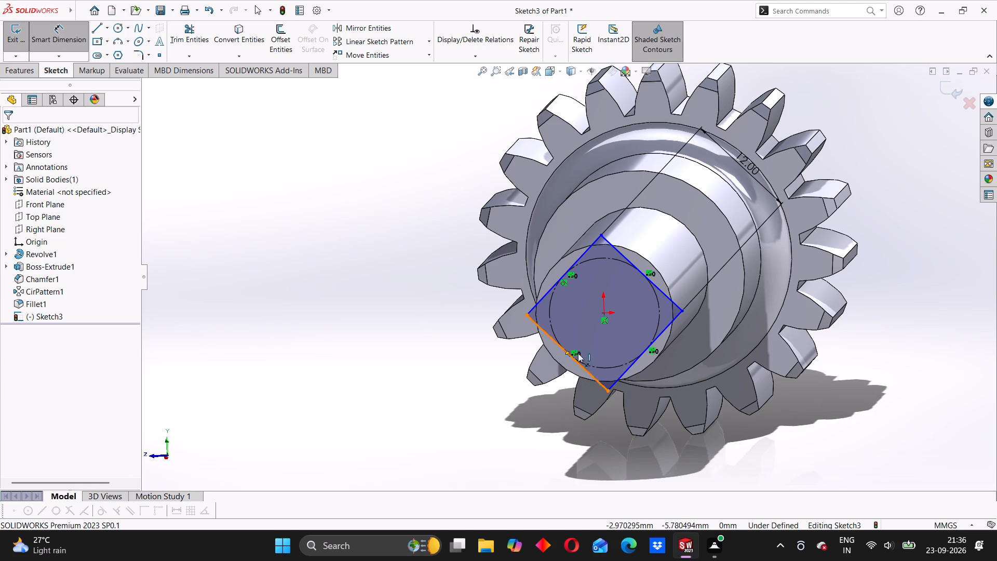
{"action": "middle_click_drag", "start_coordinate": [448, 351], "coordinate": [511, 306]}
{"action": "middle_click_drag", "start_coordinate": [656, 262], "coordinate": [616, 291]}
{"action": "scroll", "coordinate": [617, 291], "scroll_direction": "up", "scroll_amount": 3}
{"action": "middle_click_drag", "start_coordinate": [678, 340], "coordinate": [638, 337]}
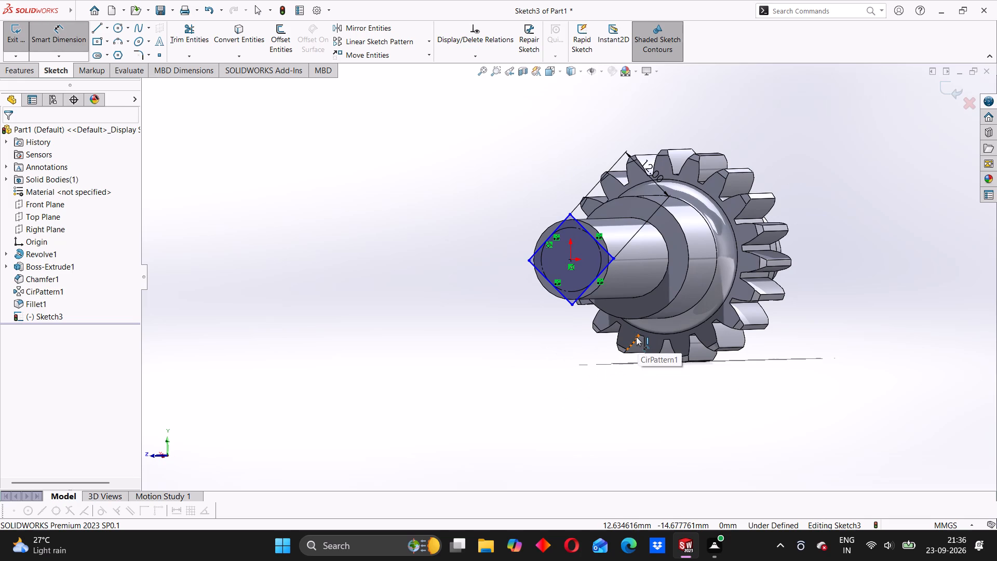
{"action": "middle_click_drag", "start_coordinate": [564, 325], "coordinate": [642, 318]}
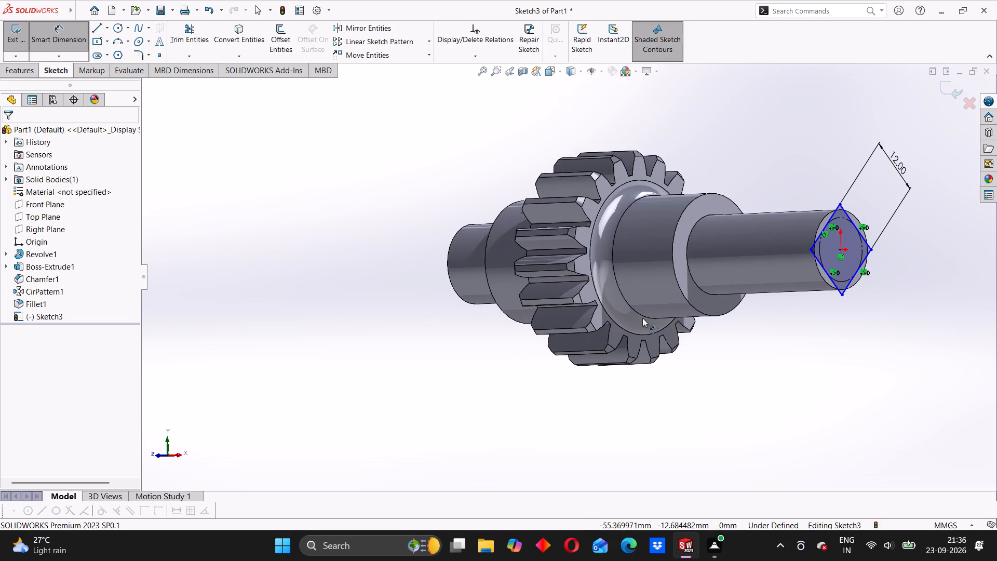
{"action": "middle_click_drag", "start_coordinate": [722, 358], "coordinate": [690, 370]}
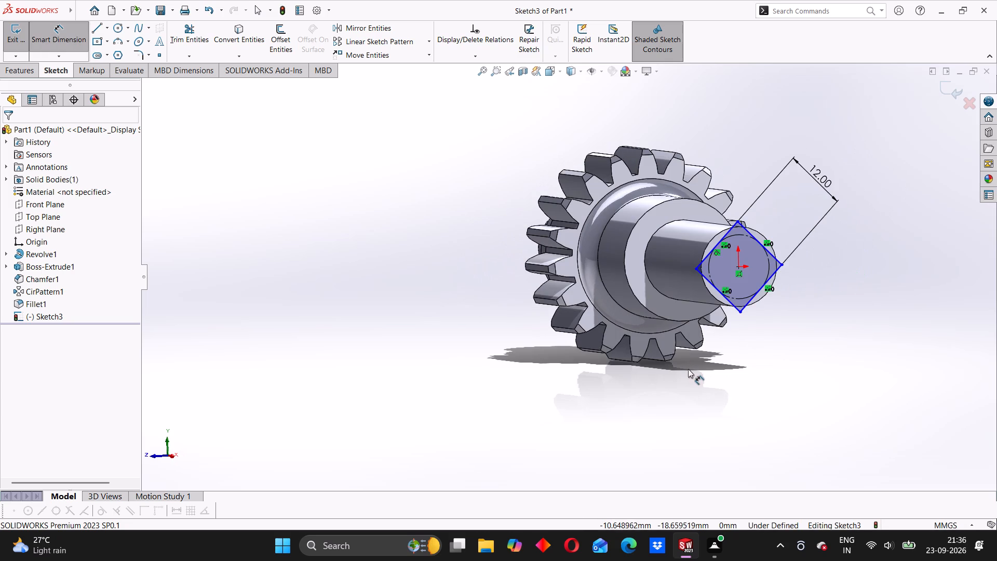
Draw a horizontal centerline about 17 mm long between the square's two opposite side corners, passing through the origin.
{"action": "scroll", "coordinate": [736, 271], "scroll_direction": "down", "scroll_amount": 3}
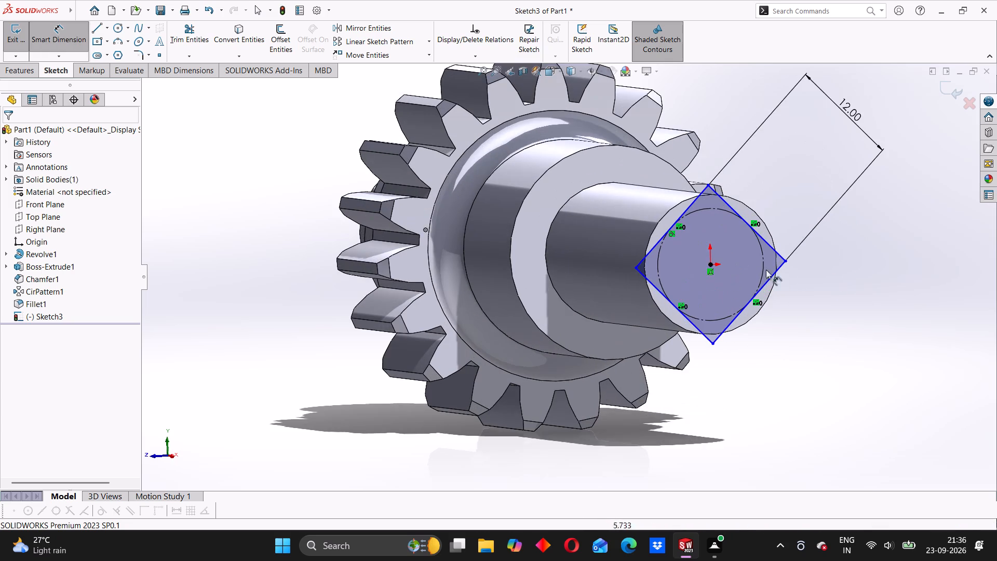
{"action": "middle_click_drag", "start_coordinate": [832, 267], "coordinate": [802, 280]}
{"action": "middle_click_drag", "start_coordinate": [519, 315], "coordinate": [535, 291]}
{"action": "left_click", "coordinate": [109, 33]}
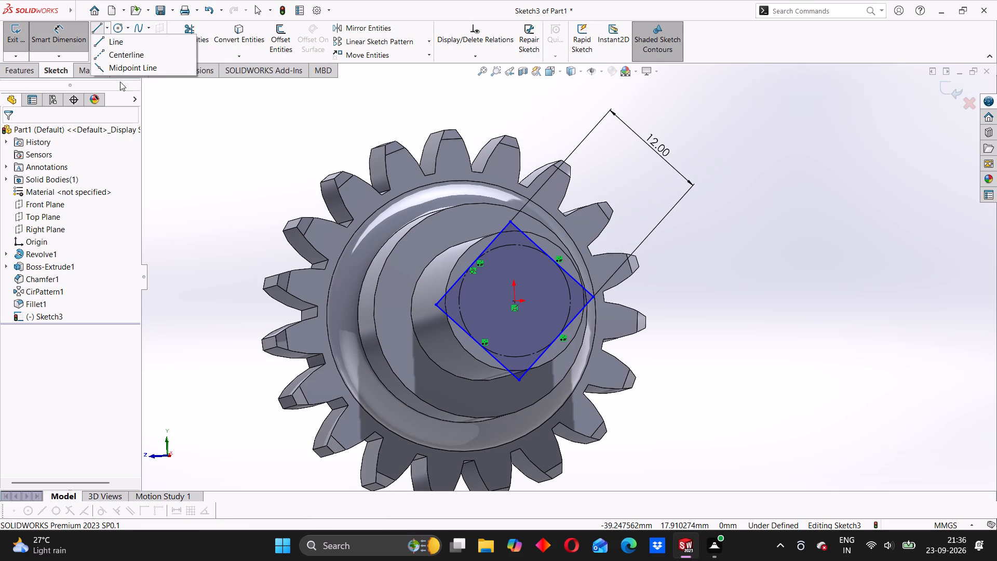
{"action": "left_click", "coordinate": [131, 57]}
{"action": "scroll", "coordinate": [532, 313], "scroll_direction": "down", "scroll_amount": 4}
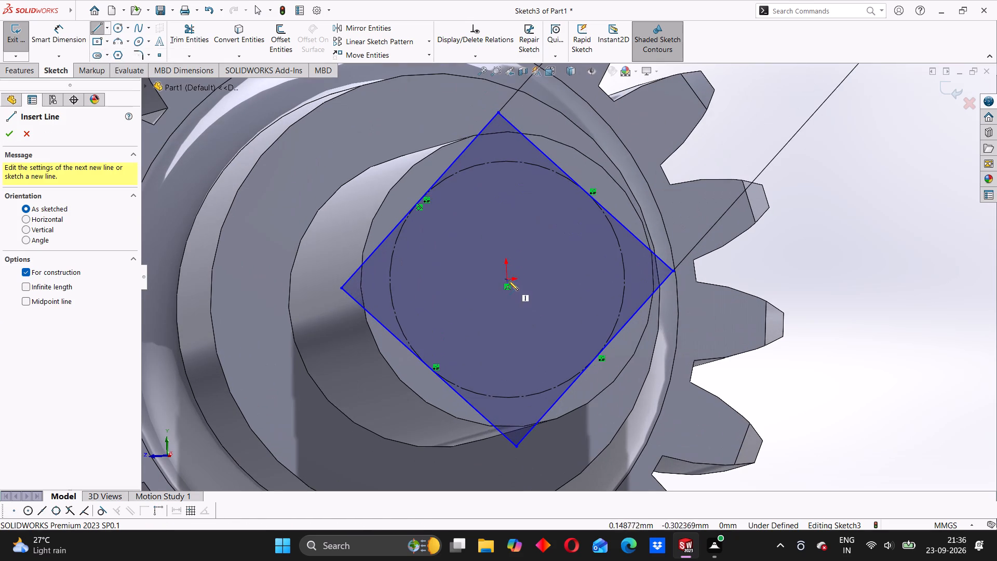
{"action": "left_click", "coordinate": [673, 272]}
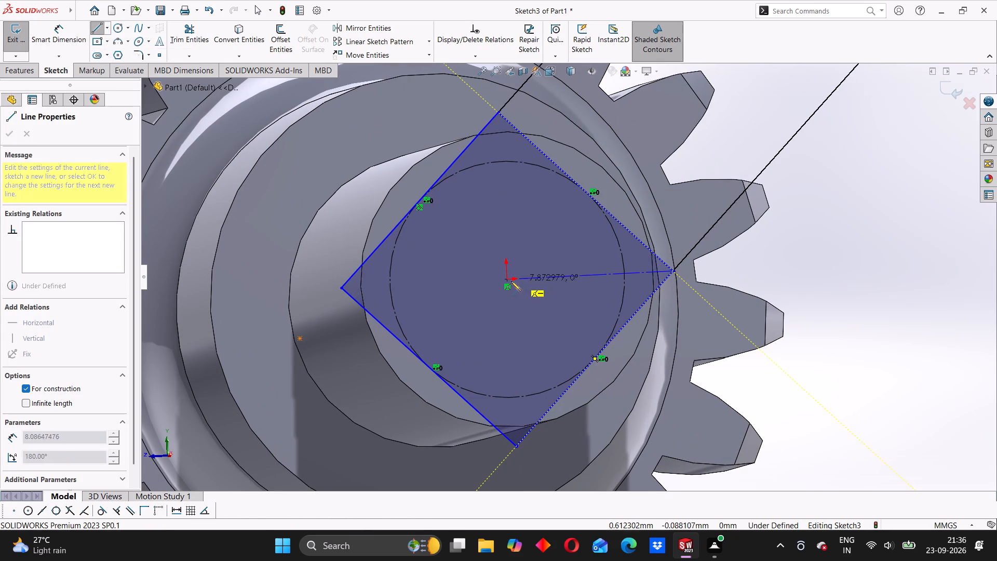
{"action": "left_click", "coordinate": [342, 288]}
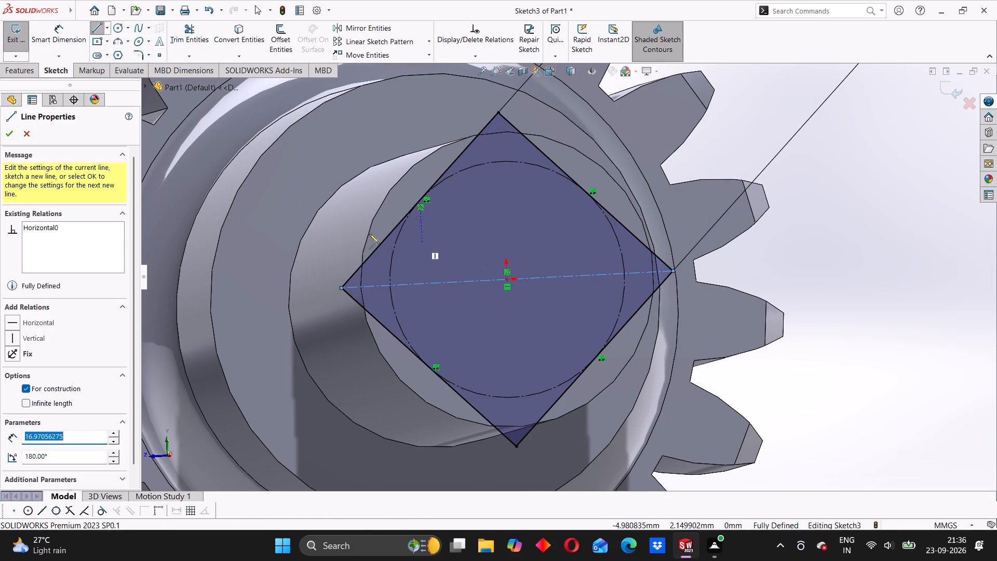
{"action": "scroll", "coordinate": [519, 272], "scroll_direction": "up", "scroll_amount": 6}
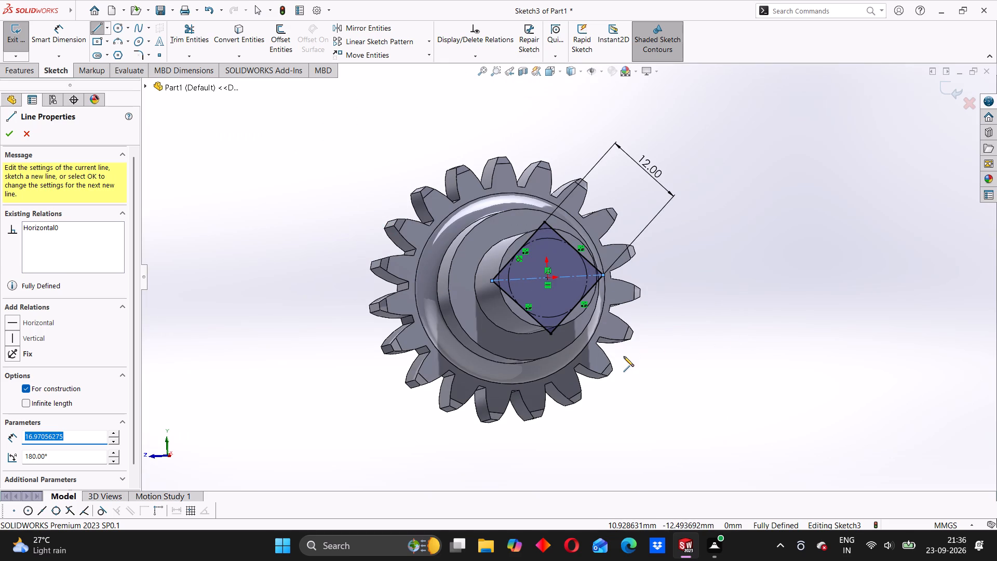
{"action": "key", "text": "Escape"}
{"action": "middle_click_drag", "start_coordinate": [672, 370], "coordinate": [645, 378]}
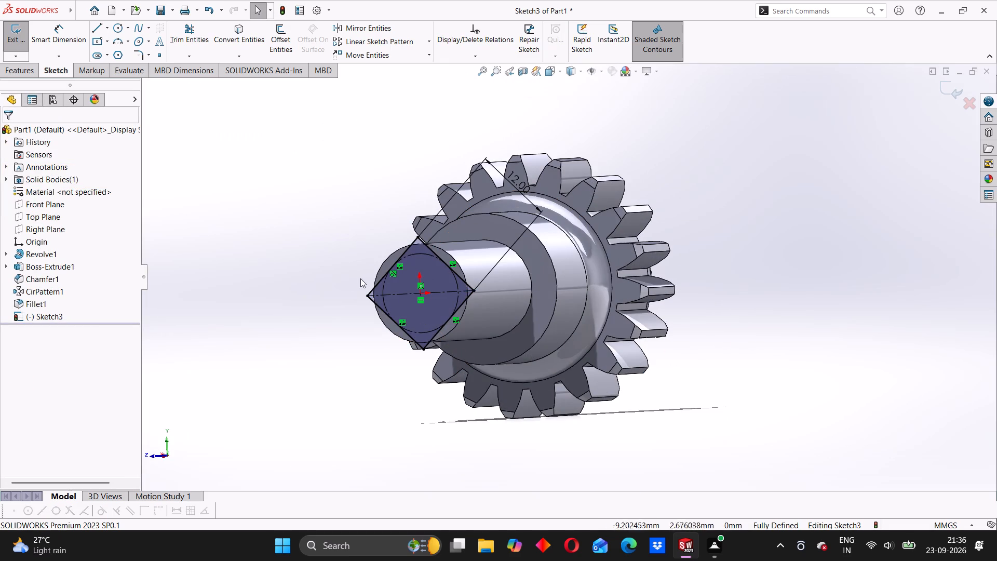
{"action": "middle_click_drag", "start_coordinate": [303, 271], "coordinate": [358, 271]}
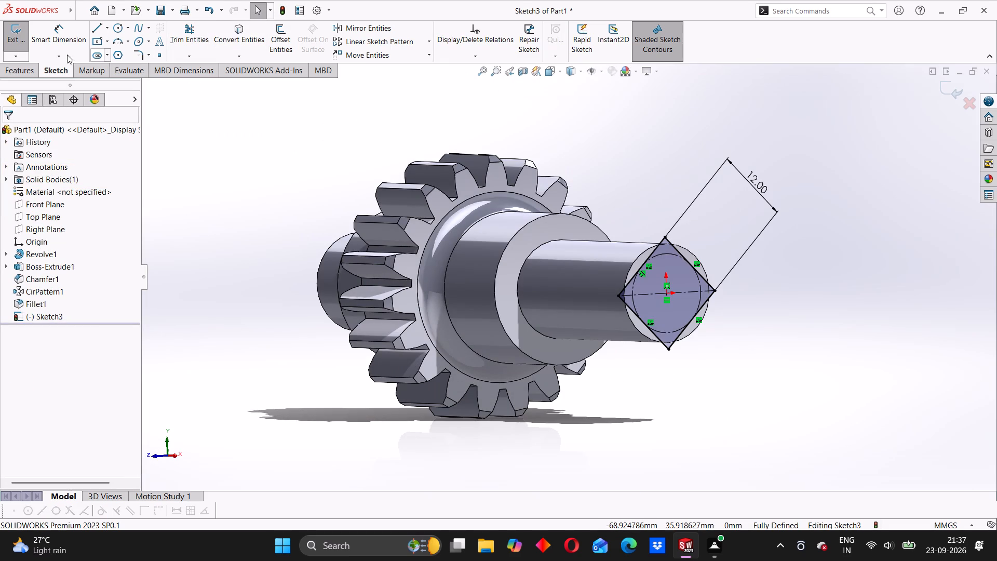
Cut-extrude outside the 12 mm square sketch to a blind depth of 16 mm, with the side to cut flipped.
{"action": "left_click", "coordinate": [31, 66]}
{"action": "left_click", "coordinate": [181, 41]}
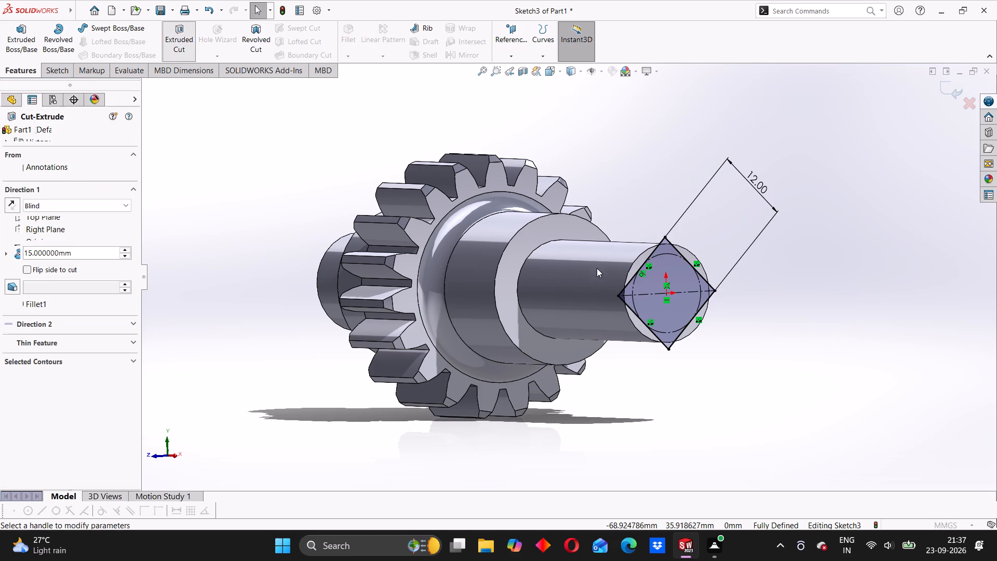
{"action": "middle_click_drag", "start_coordinate": [667, 393], "coordinate": [695, 393]}
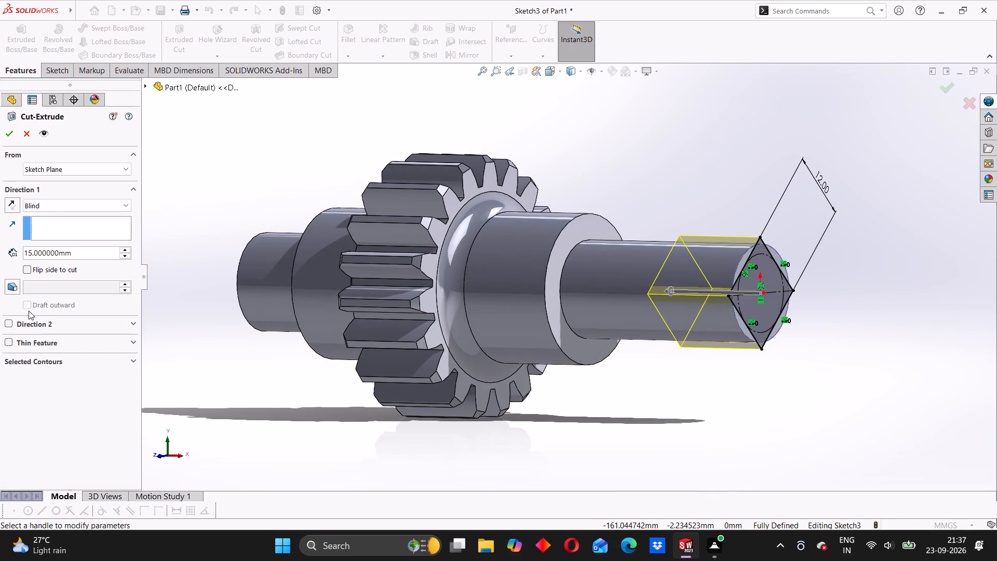
{"action": "left_click", "coordinate": [25, 269]}
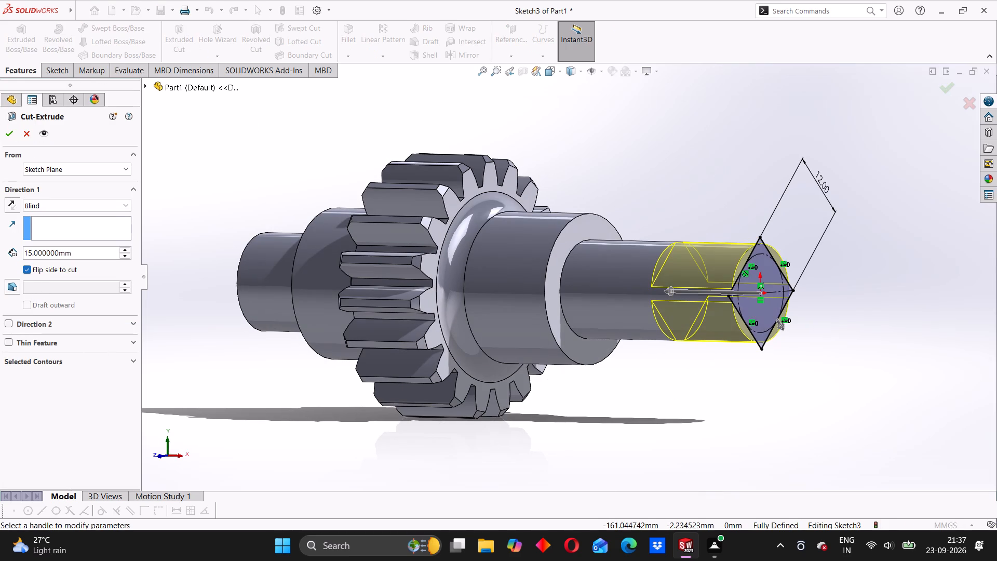
{"action": "left_click_drag", "start_coordinate": [84, 256], "coordinate": [20, 256]}
{"action": "type", "text": "16"}
{"action": "key", "text": "Return"}
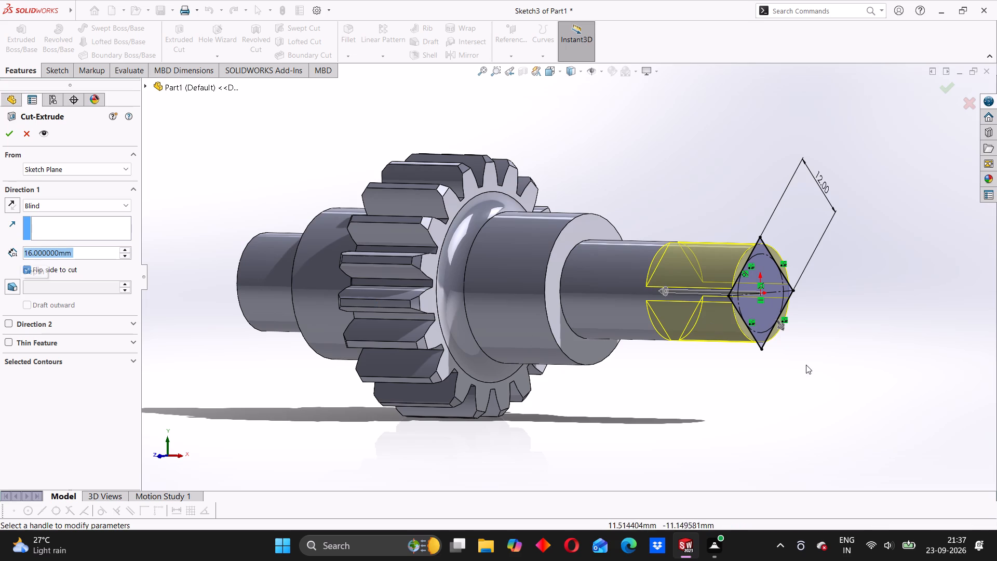
{"action": "middle_click_drag", "start_coordinate": [805, 375], "coordinate": [766, 385]}
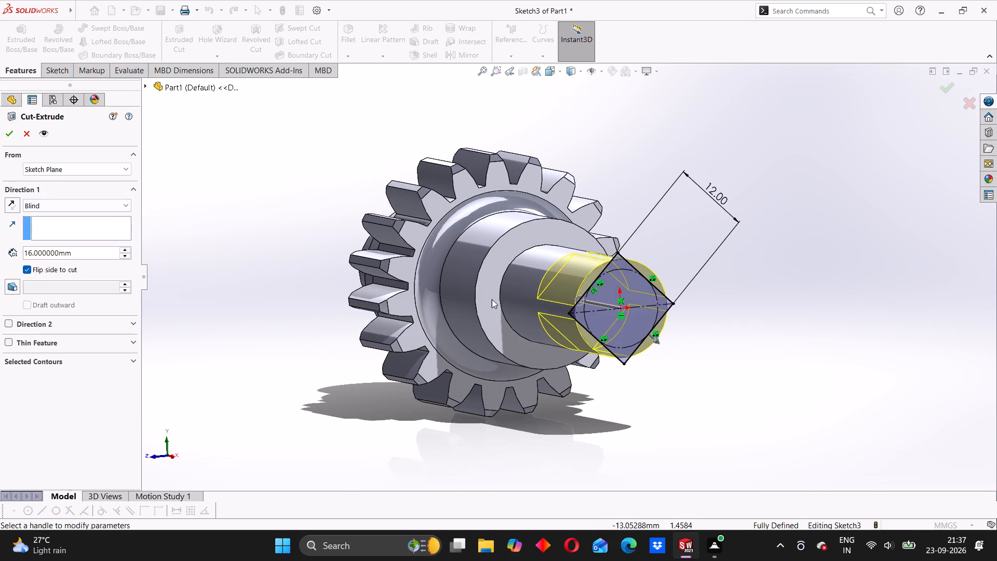
{"action": "middle_click_drag", "start_coordinate": [697, 404], "coordinate": [684, 402]}
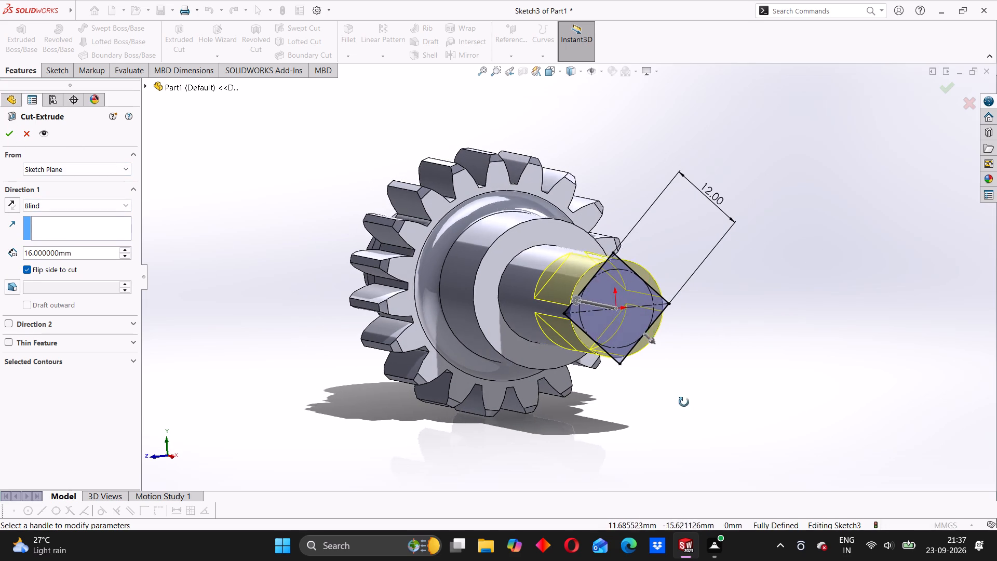
{"action": "middle_click_drag", "start_coordinate": [684, 402], "coordinate": [700, 274]}
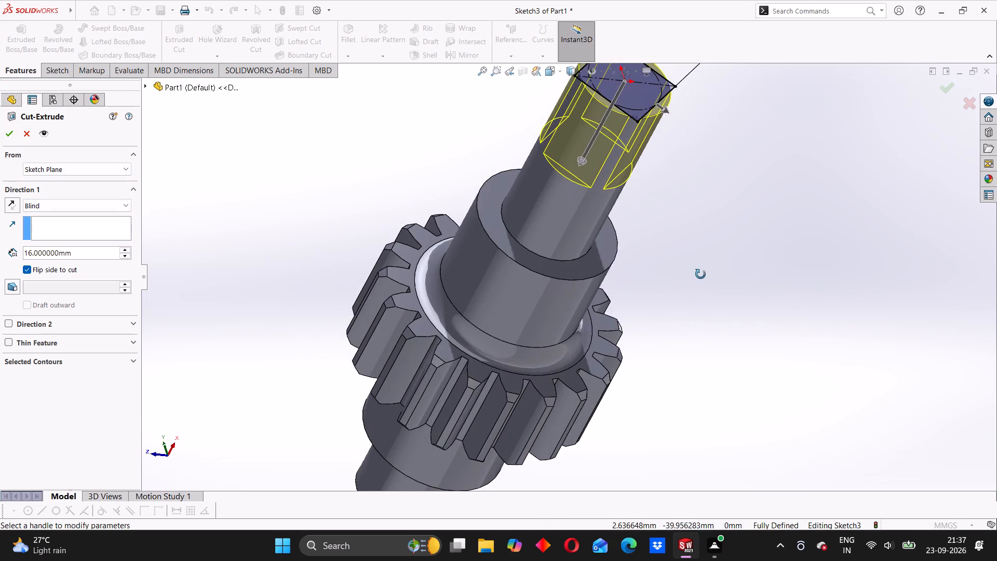
{"action": "middle_click_drag", "start_coordinate": [700, 274], "coordinate": [670, 285]}
{"action": "left_click", "coordinate": [11, 135]}
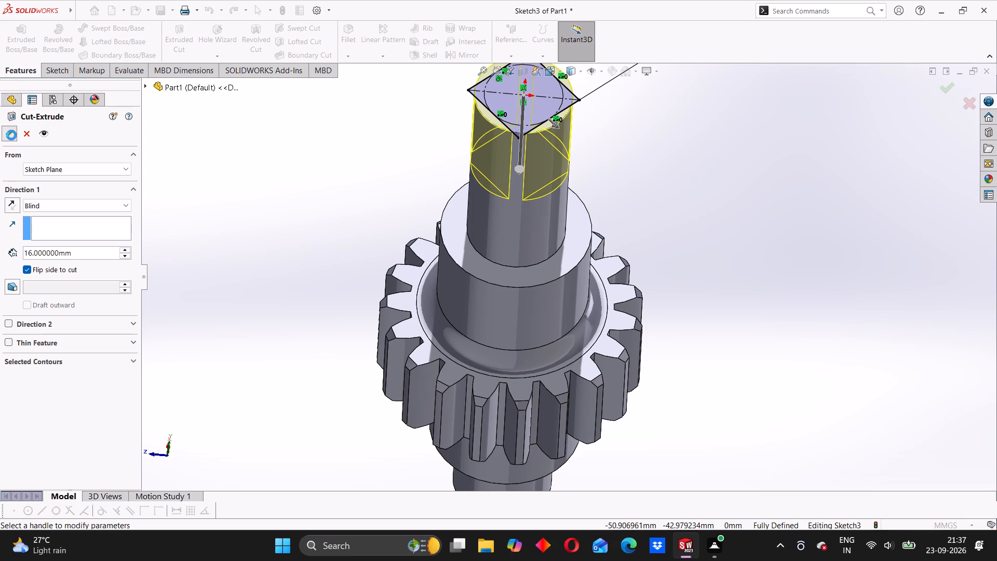
Examine the squared shaft end from several angles.
{"action": "middle_click_drag", "start_coordinate": [592, 186], "coordinate": [644, 234]}
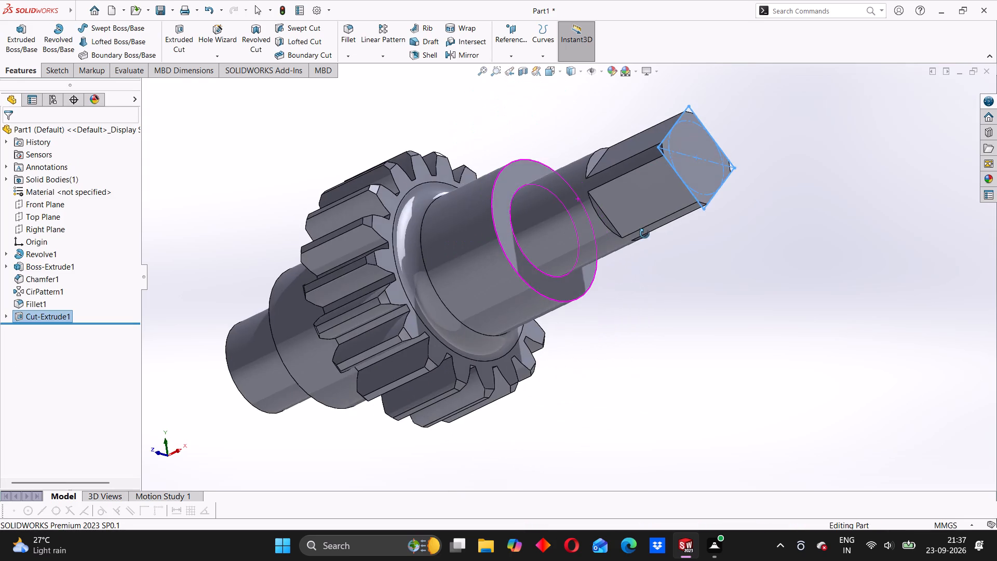
{"action": "middle_click_drag", "start_coordinate": [644, 234], "coordinate": [594, 335]}
{"action": "middle_click_drag", "start_coordinate": [688, 240], "coordinate": [710, 237]}
{"action": "key", "text": "Escape"}
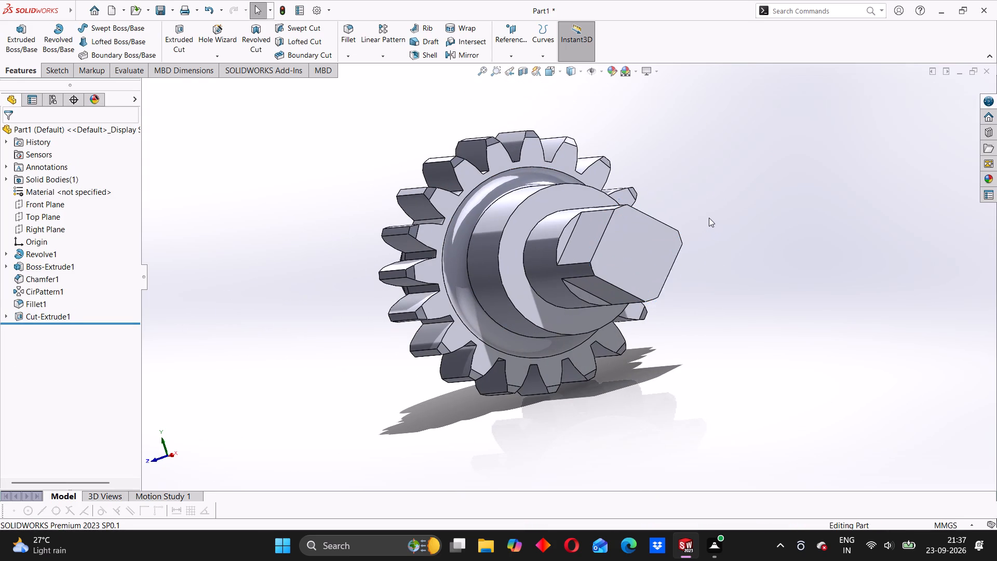
{"action": "middle_click_drag", "start_coordinate": [666, 302], "coordinate": [743, 375]}
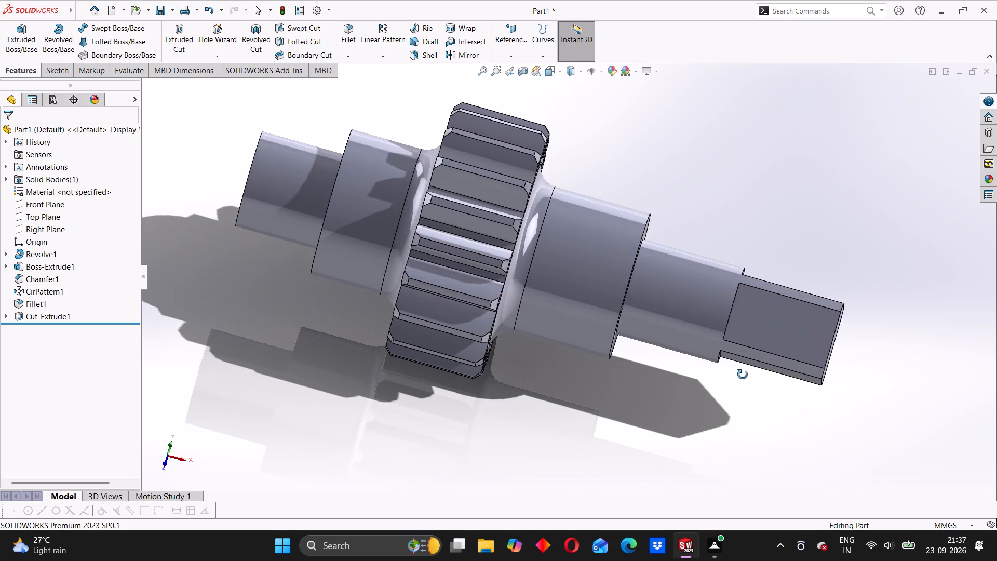
{"action": "middle_click_drag", "start_coordinate": [743, 375], "coordinate": [667, 393]}
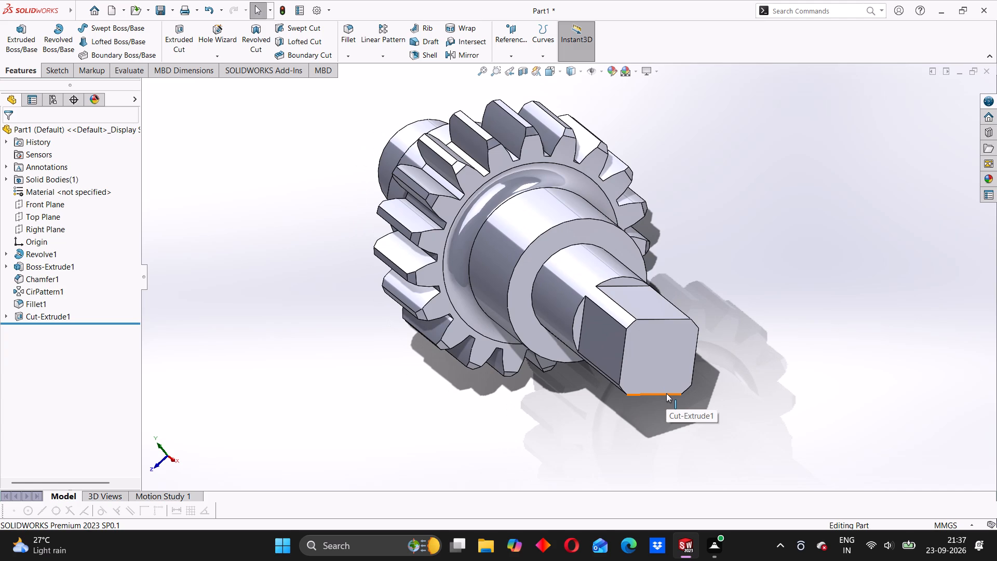
{"action": "middle_click_drag", "start_coordinate": [582, 420], "coordinate": [568, 385]}
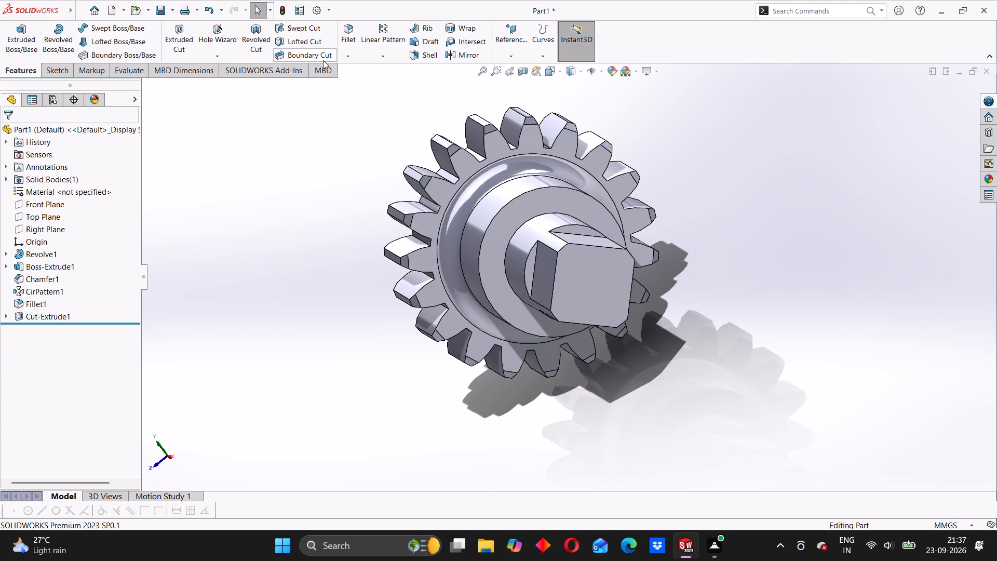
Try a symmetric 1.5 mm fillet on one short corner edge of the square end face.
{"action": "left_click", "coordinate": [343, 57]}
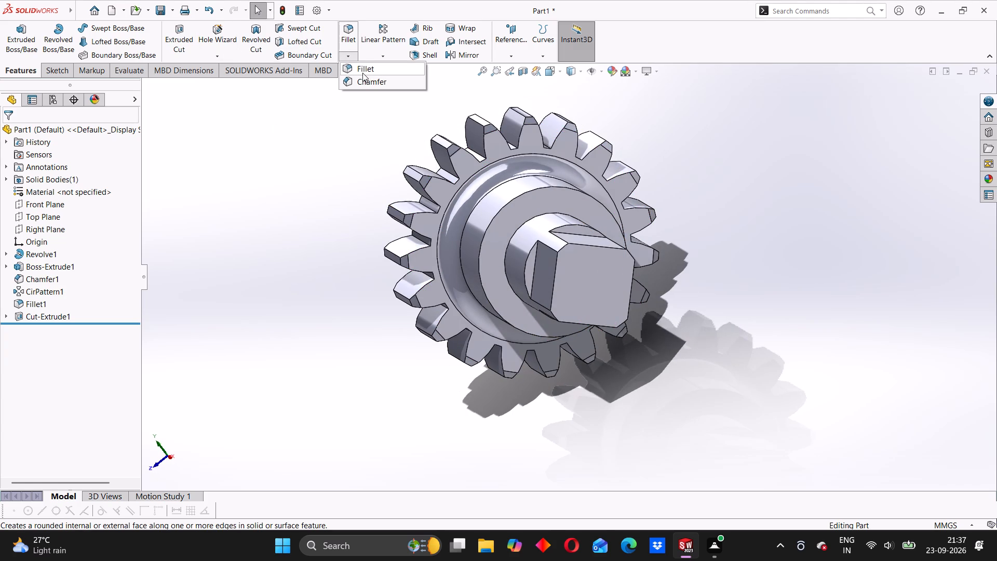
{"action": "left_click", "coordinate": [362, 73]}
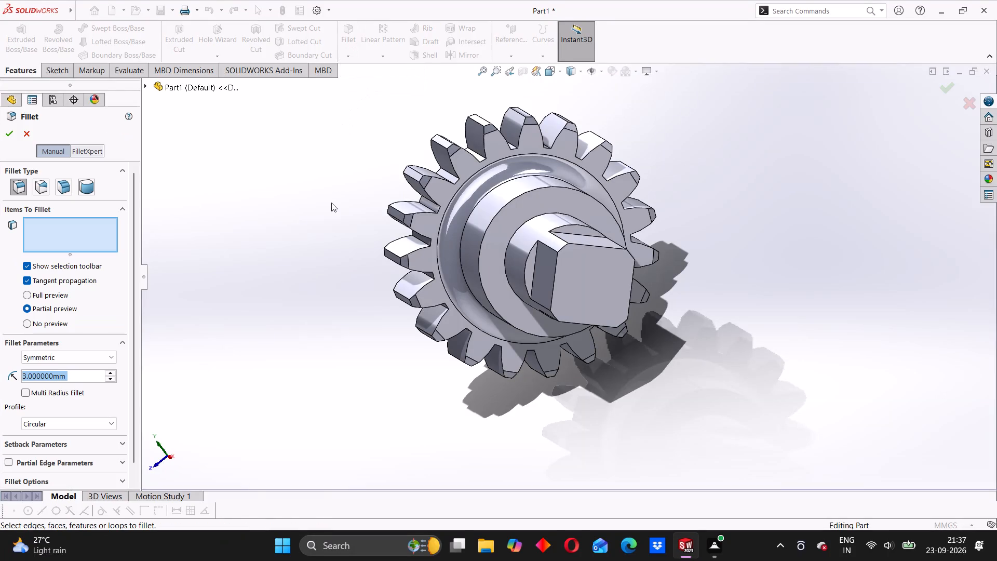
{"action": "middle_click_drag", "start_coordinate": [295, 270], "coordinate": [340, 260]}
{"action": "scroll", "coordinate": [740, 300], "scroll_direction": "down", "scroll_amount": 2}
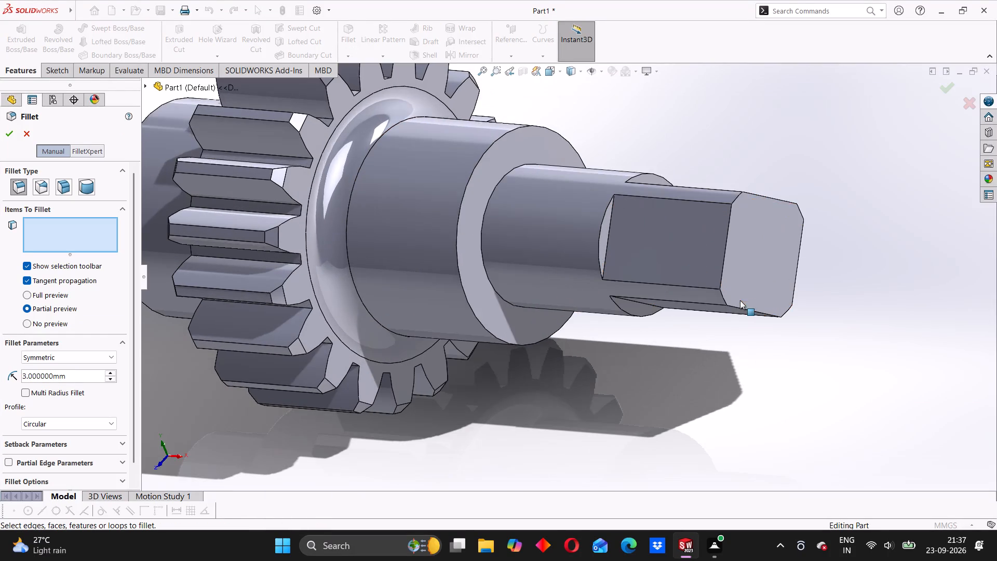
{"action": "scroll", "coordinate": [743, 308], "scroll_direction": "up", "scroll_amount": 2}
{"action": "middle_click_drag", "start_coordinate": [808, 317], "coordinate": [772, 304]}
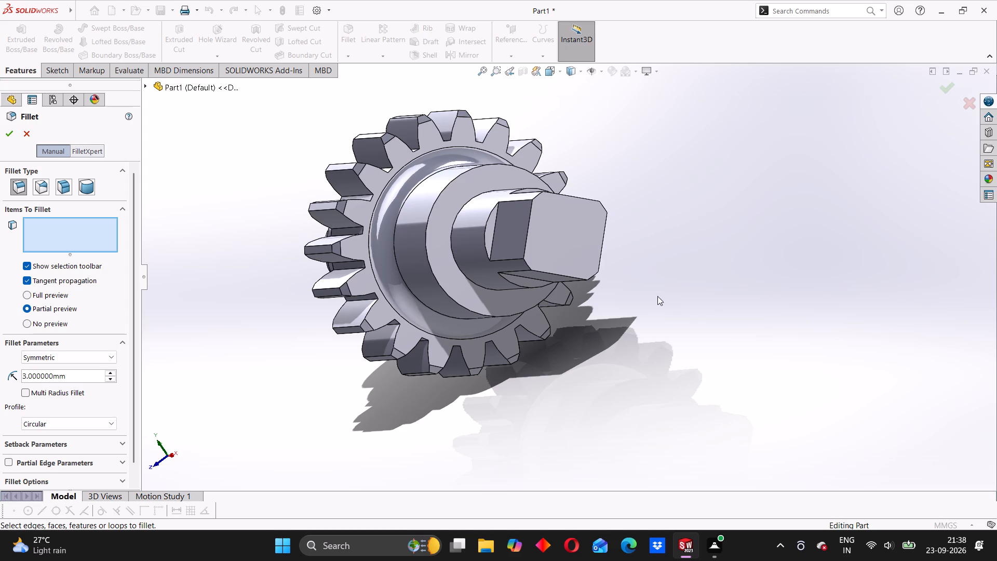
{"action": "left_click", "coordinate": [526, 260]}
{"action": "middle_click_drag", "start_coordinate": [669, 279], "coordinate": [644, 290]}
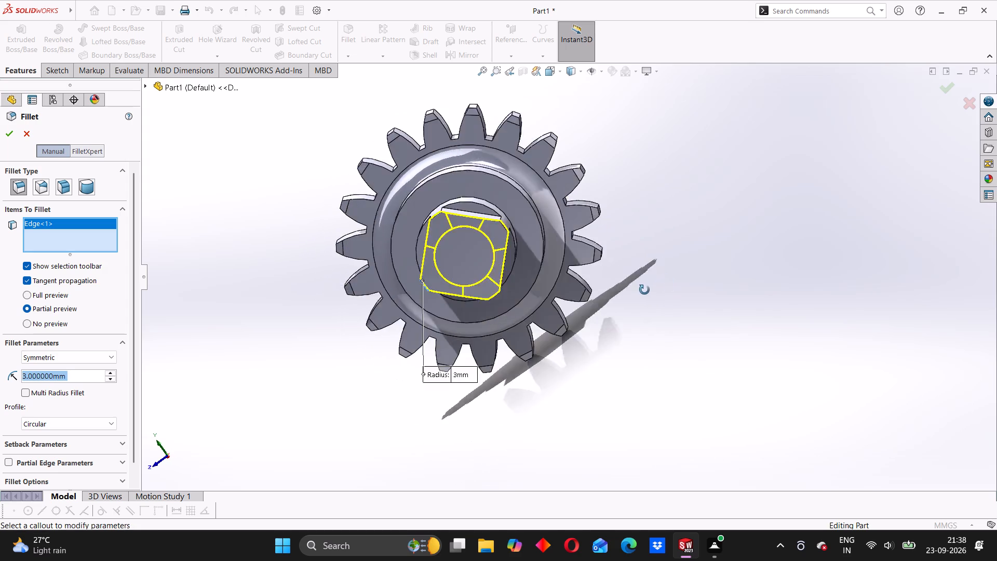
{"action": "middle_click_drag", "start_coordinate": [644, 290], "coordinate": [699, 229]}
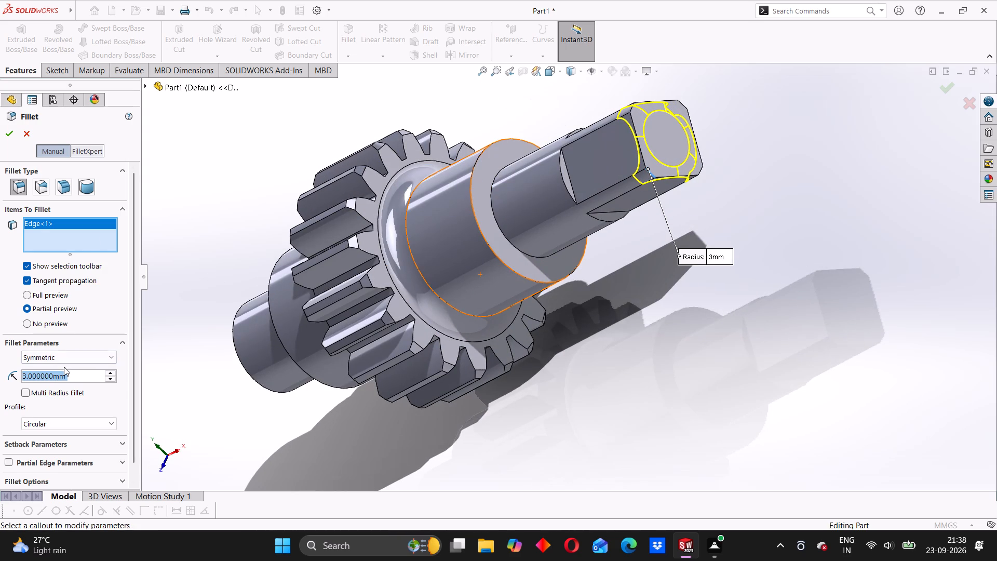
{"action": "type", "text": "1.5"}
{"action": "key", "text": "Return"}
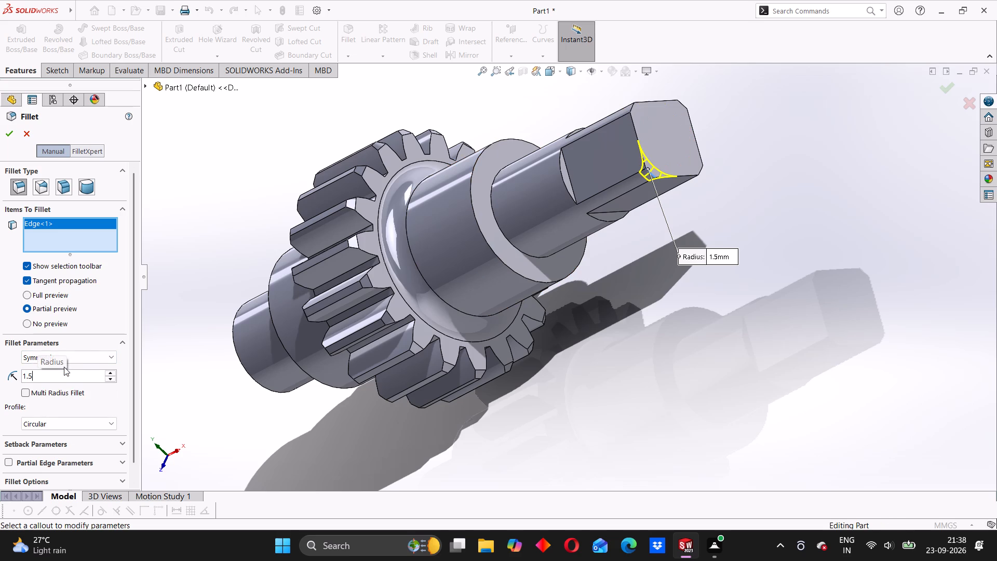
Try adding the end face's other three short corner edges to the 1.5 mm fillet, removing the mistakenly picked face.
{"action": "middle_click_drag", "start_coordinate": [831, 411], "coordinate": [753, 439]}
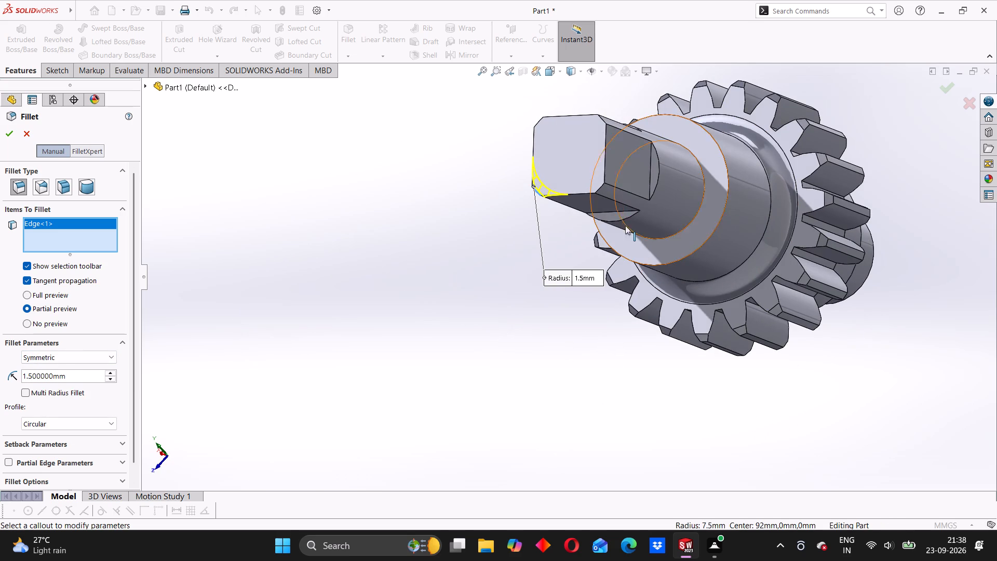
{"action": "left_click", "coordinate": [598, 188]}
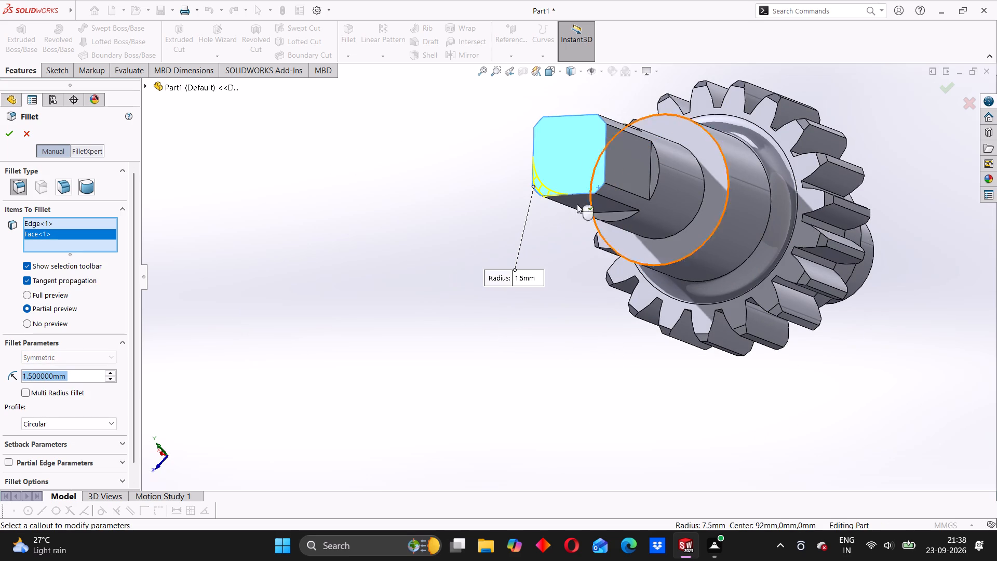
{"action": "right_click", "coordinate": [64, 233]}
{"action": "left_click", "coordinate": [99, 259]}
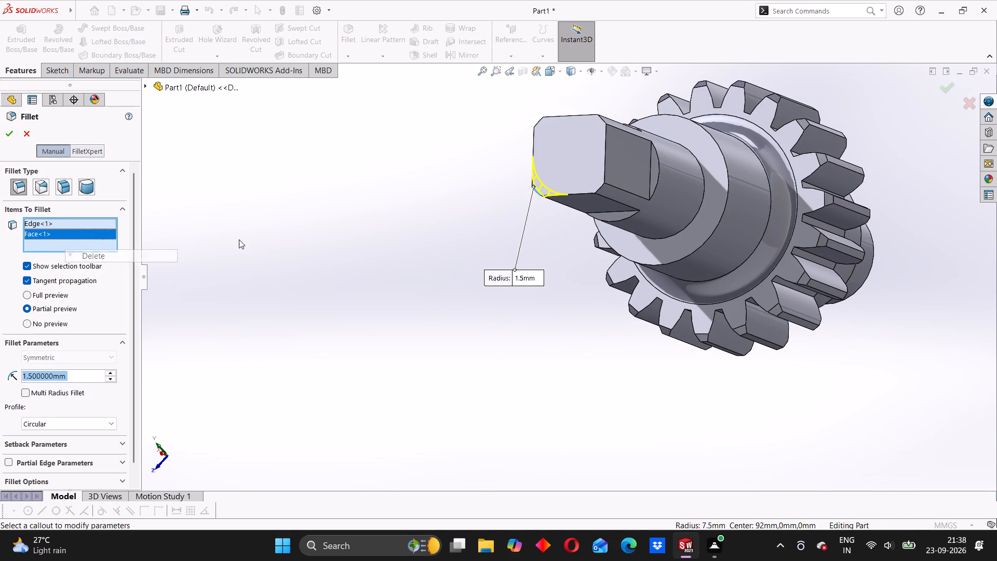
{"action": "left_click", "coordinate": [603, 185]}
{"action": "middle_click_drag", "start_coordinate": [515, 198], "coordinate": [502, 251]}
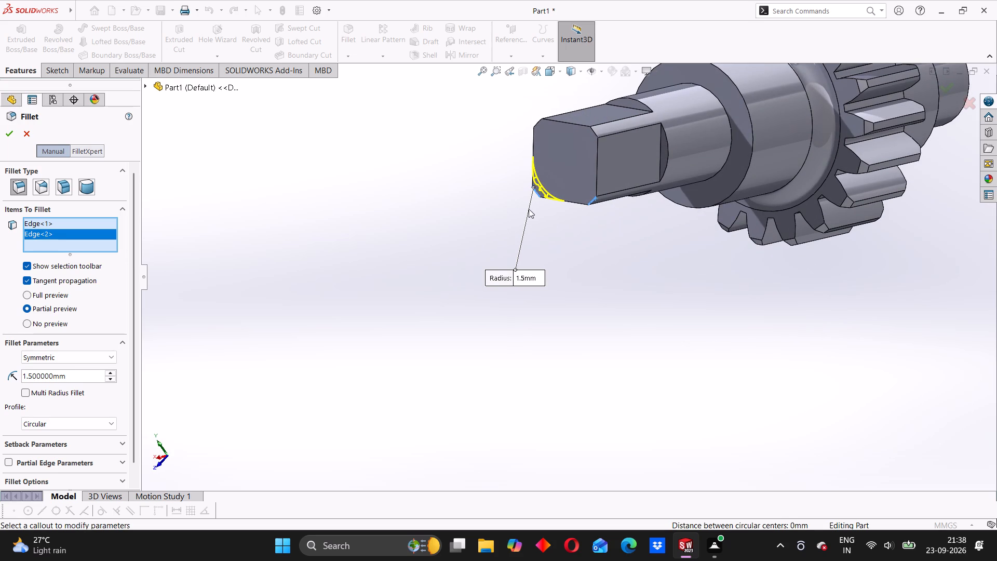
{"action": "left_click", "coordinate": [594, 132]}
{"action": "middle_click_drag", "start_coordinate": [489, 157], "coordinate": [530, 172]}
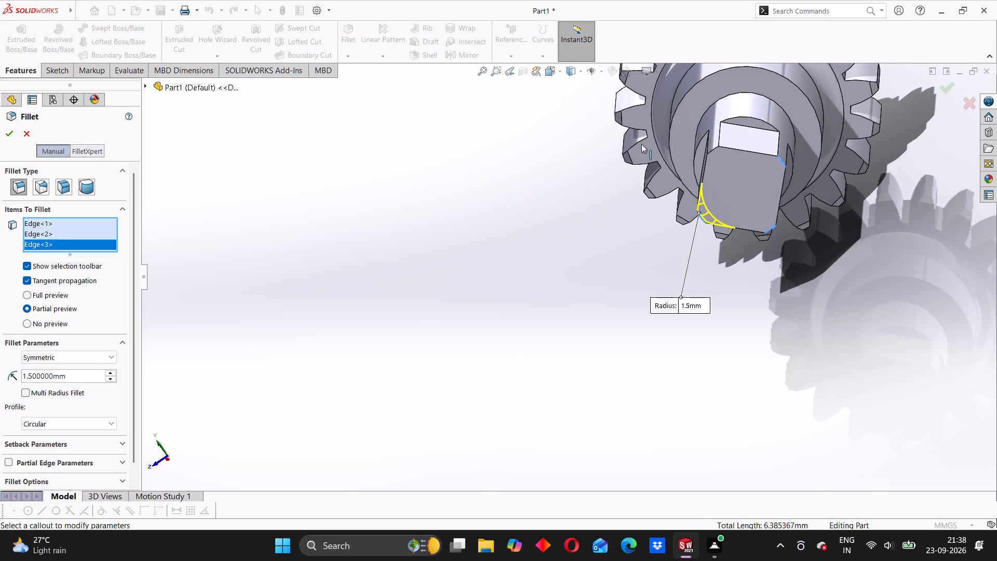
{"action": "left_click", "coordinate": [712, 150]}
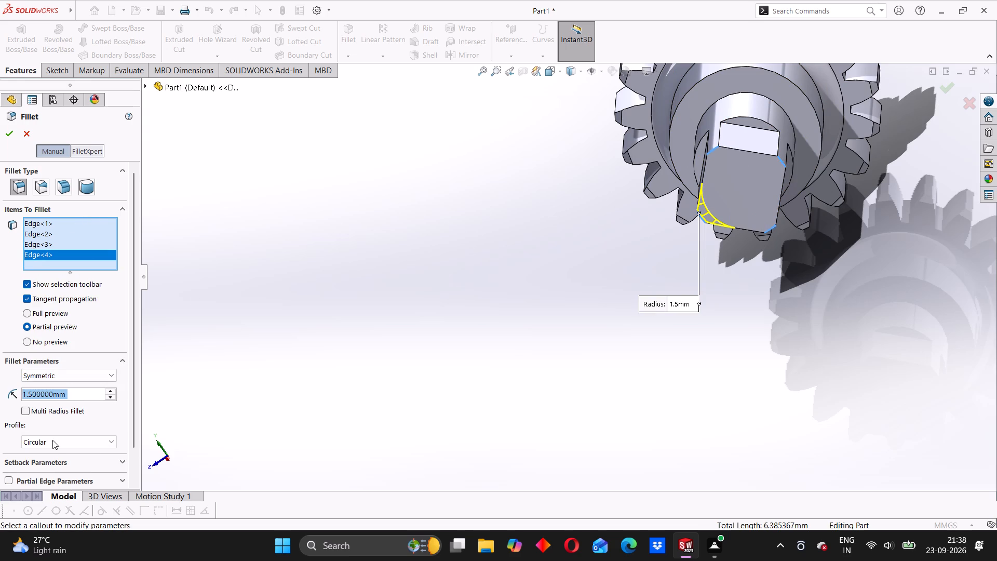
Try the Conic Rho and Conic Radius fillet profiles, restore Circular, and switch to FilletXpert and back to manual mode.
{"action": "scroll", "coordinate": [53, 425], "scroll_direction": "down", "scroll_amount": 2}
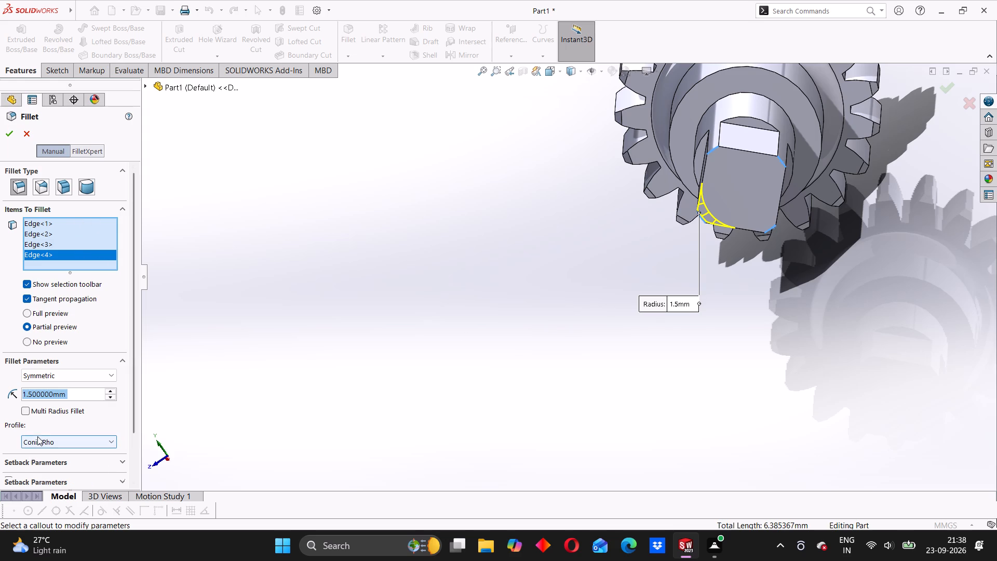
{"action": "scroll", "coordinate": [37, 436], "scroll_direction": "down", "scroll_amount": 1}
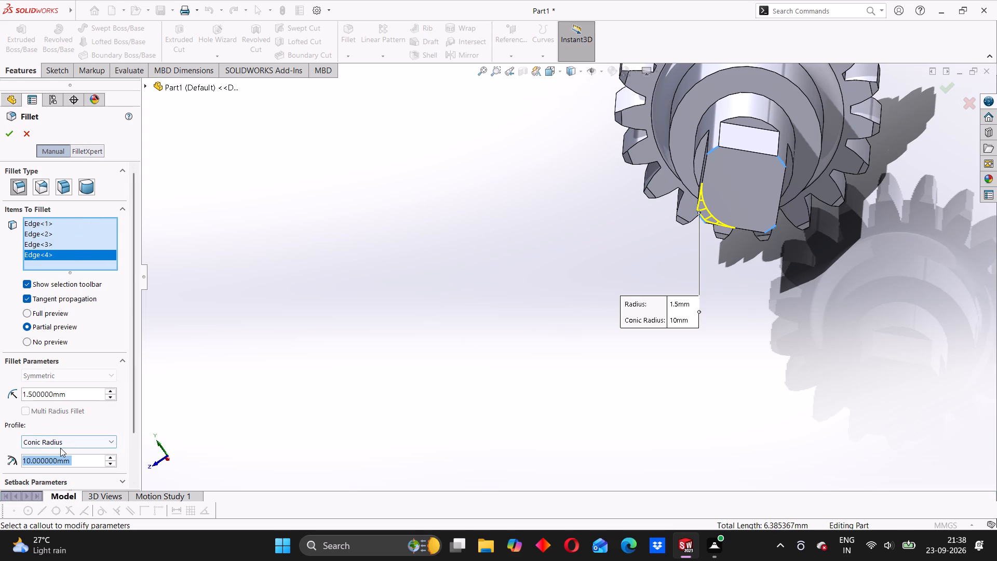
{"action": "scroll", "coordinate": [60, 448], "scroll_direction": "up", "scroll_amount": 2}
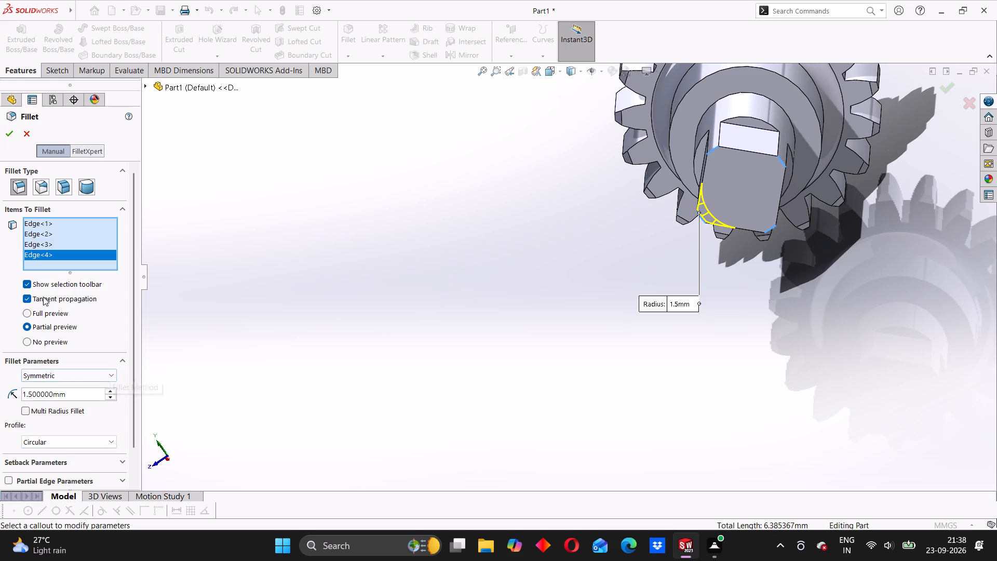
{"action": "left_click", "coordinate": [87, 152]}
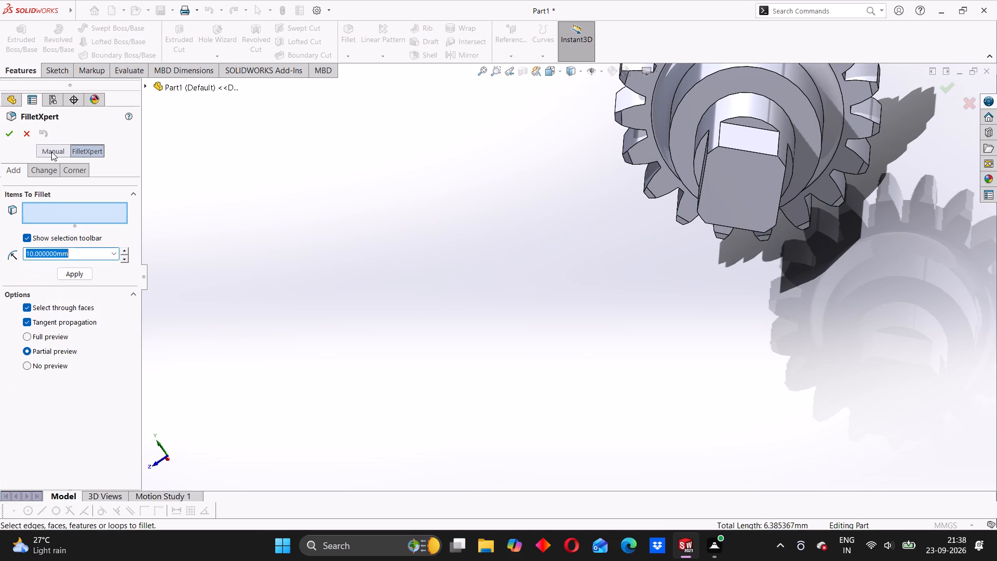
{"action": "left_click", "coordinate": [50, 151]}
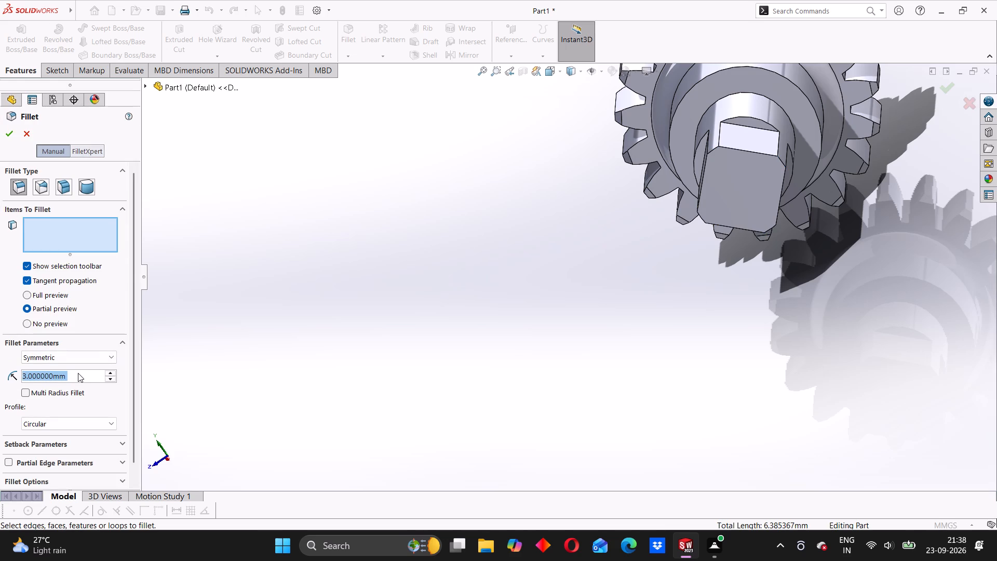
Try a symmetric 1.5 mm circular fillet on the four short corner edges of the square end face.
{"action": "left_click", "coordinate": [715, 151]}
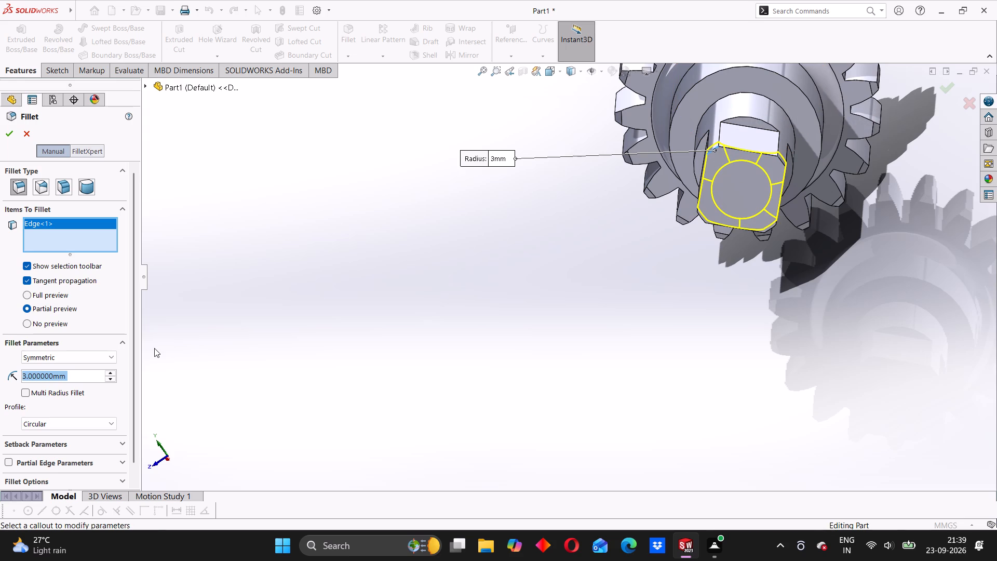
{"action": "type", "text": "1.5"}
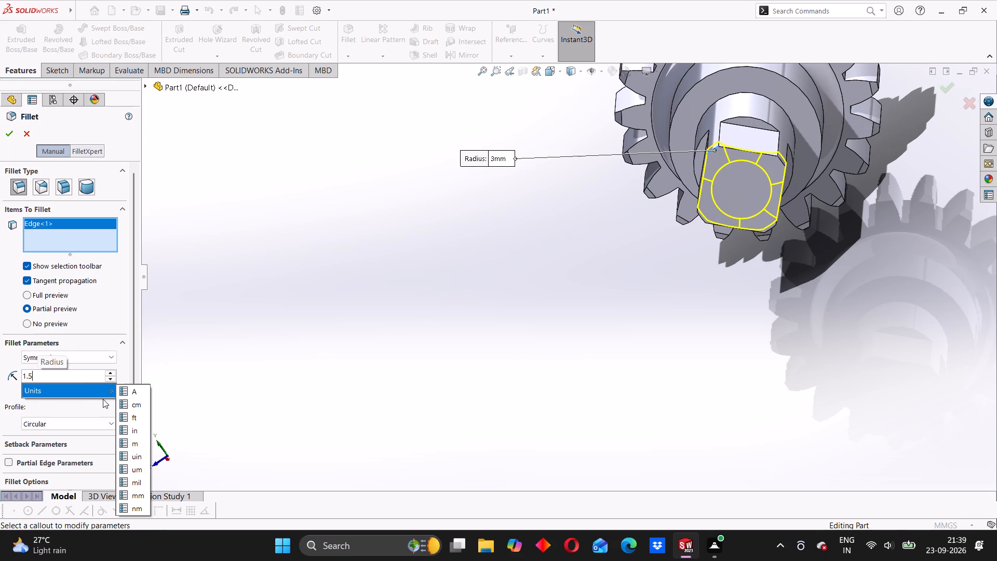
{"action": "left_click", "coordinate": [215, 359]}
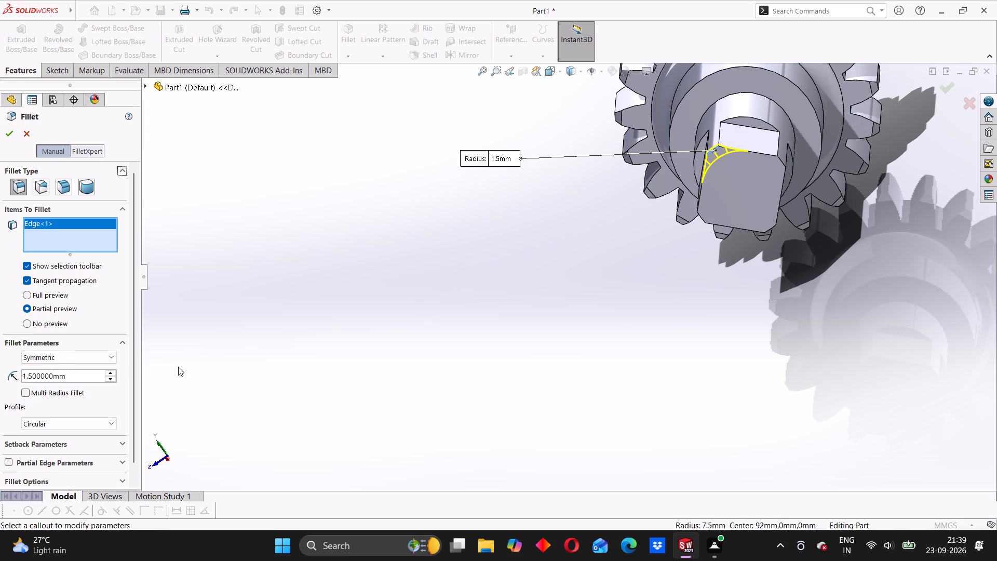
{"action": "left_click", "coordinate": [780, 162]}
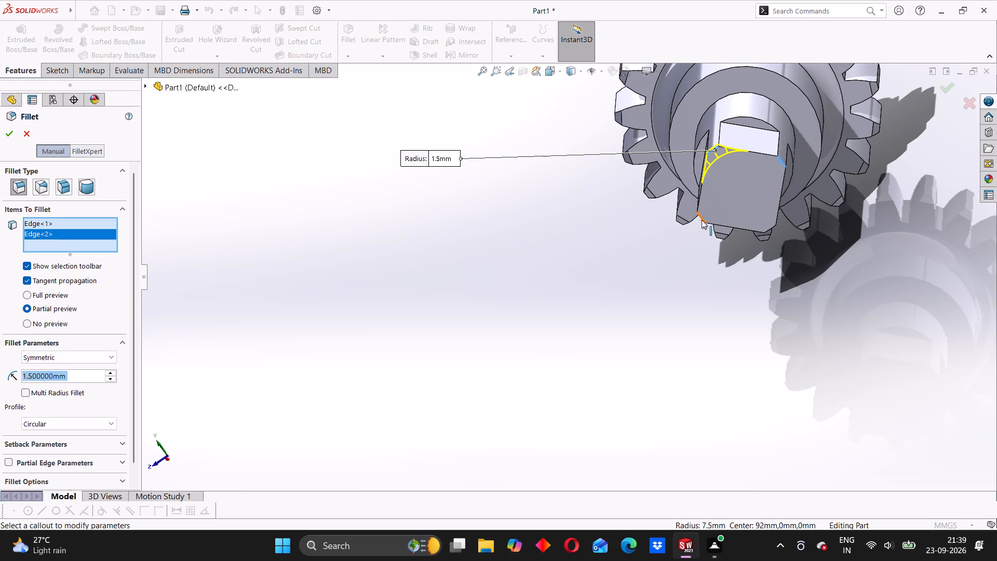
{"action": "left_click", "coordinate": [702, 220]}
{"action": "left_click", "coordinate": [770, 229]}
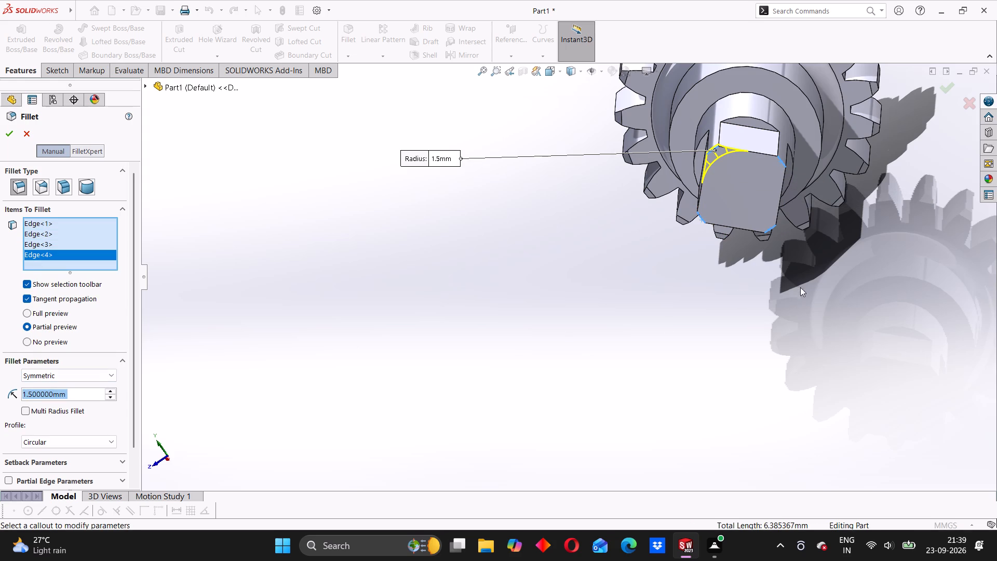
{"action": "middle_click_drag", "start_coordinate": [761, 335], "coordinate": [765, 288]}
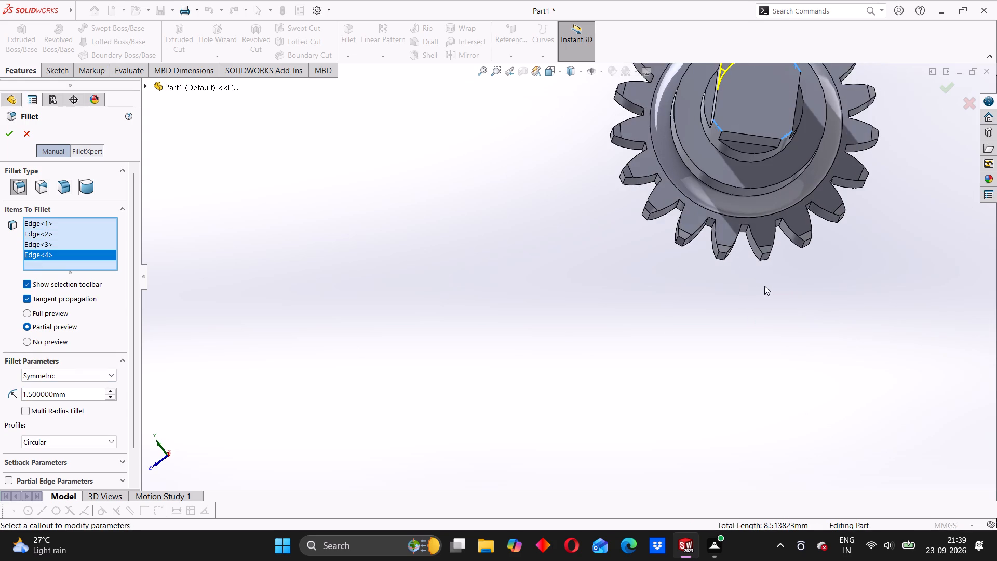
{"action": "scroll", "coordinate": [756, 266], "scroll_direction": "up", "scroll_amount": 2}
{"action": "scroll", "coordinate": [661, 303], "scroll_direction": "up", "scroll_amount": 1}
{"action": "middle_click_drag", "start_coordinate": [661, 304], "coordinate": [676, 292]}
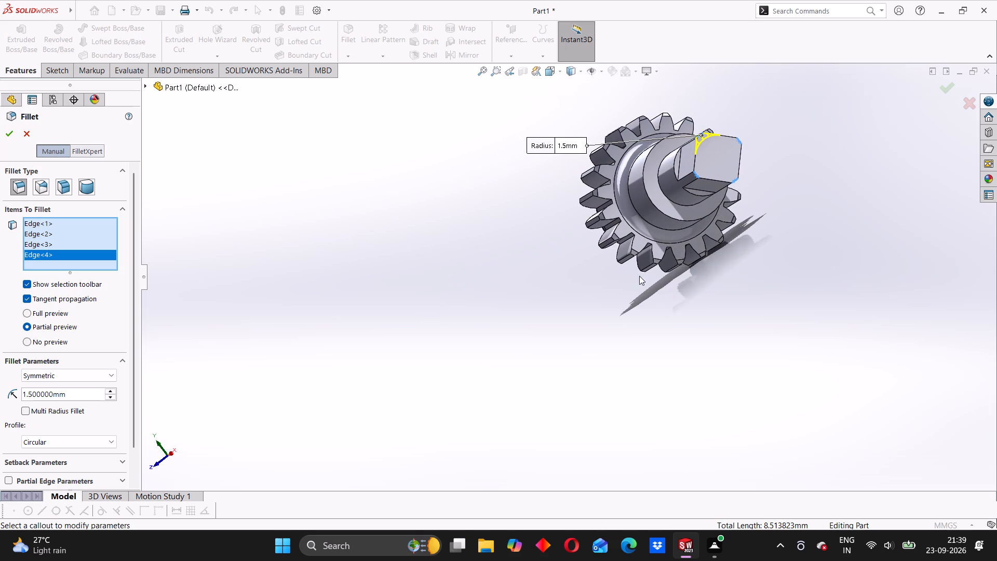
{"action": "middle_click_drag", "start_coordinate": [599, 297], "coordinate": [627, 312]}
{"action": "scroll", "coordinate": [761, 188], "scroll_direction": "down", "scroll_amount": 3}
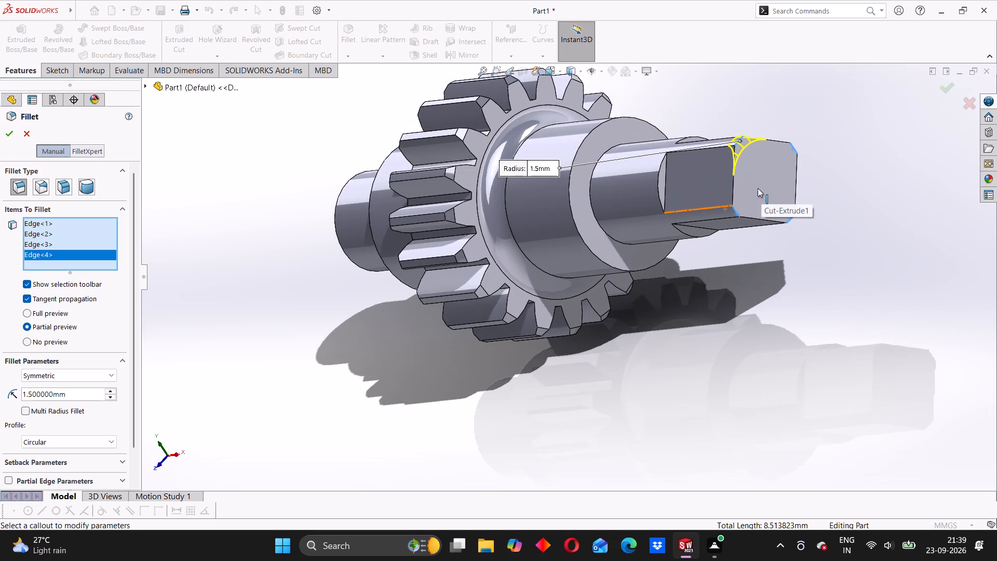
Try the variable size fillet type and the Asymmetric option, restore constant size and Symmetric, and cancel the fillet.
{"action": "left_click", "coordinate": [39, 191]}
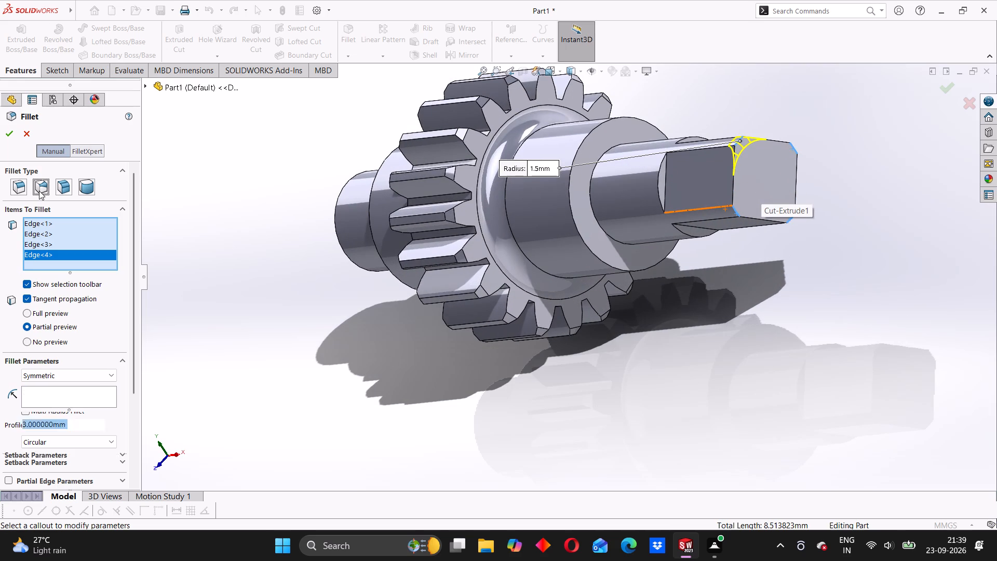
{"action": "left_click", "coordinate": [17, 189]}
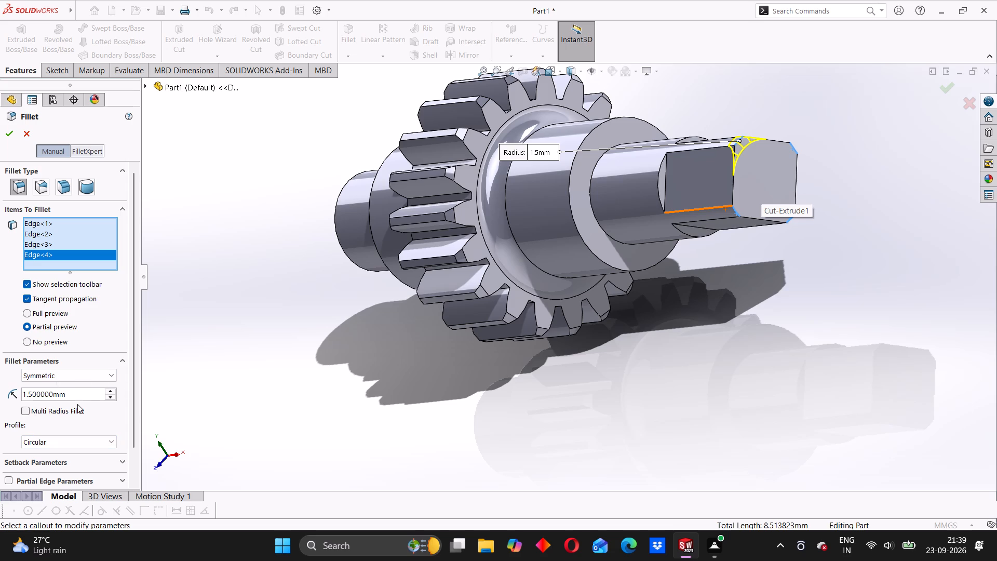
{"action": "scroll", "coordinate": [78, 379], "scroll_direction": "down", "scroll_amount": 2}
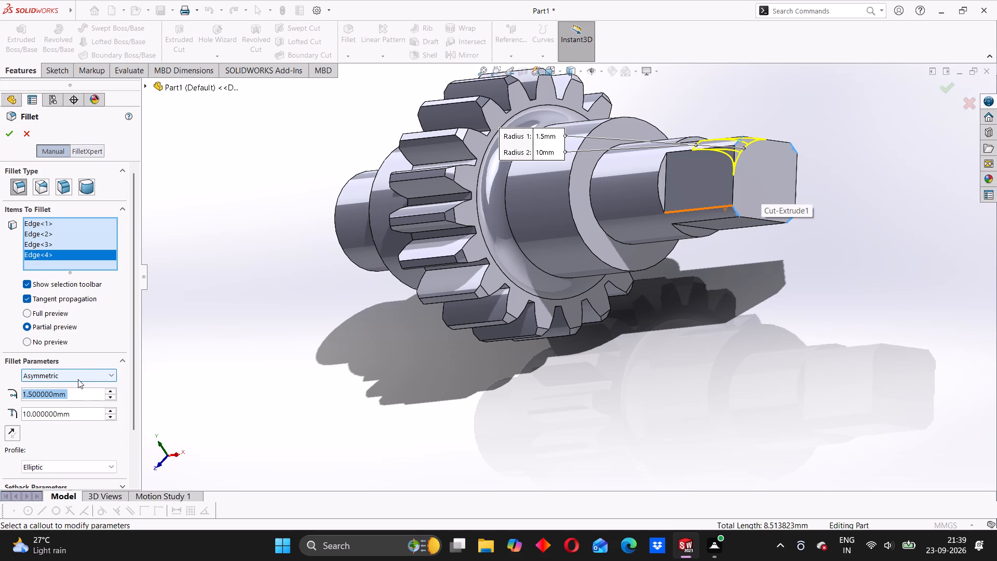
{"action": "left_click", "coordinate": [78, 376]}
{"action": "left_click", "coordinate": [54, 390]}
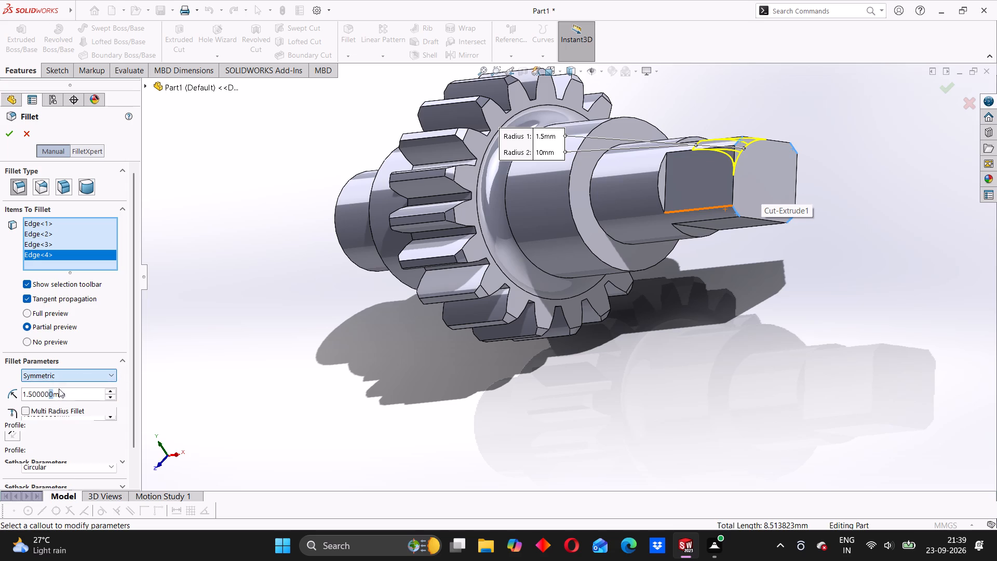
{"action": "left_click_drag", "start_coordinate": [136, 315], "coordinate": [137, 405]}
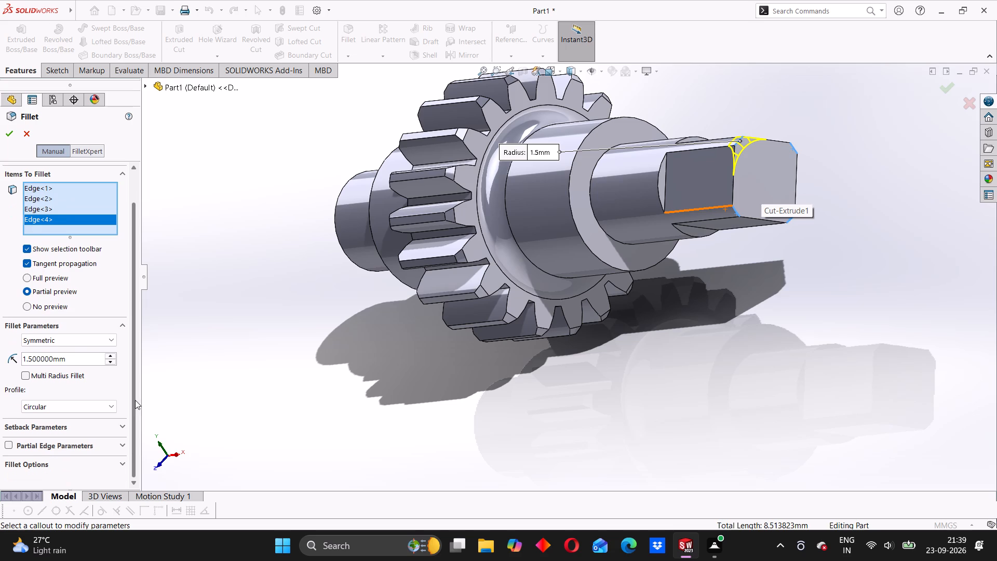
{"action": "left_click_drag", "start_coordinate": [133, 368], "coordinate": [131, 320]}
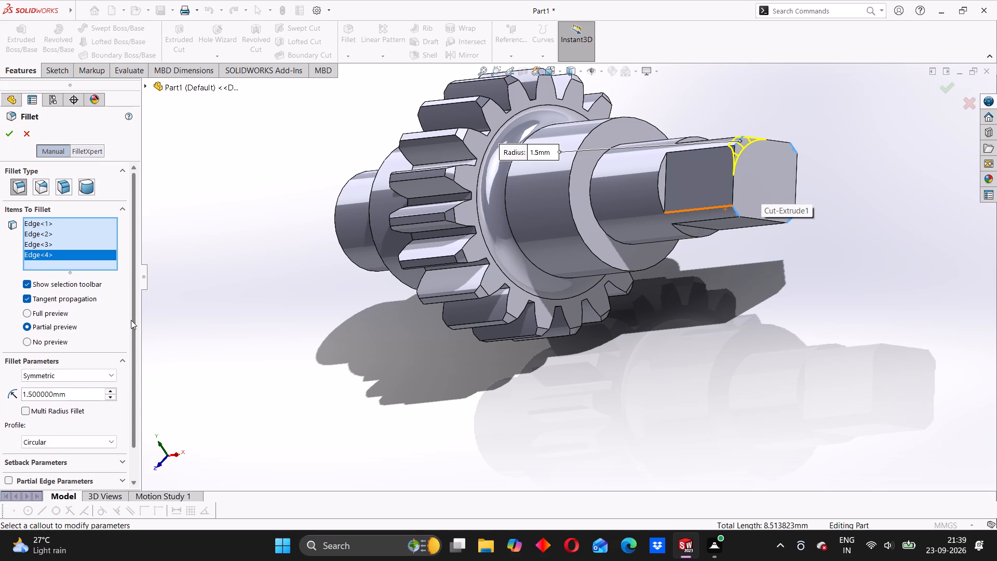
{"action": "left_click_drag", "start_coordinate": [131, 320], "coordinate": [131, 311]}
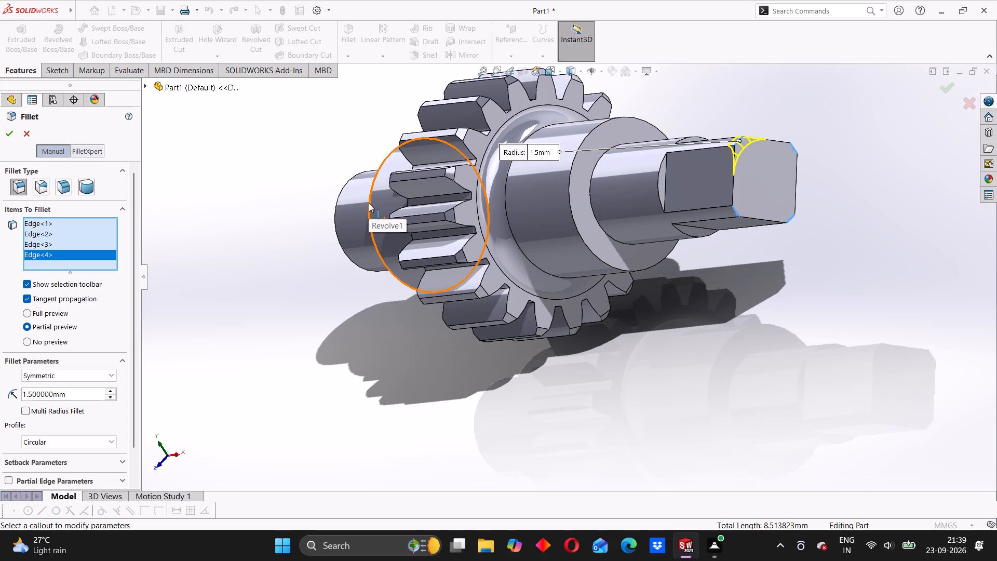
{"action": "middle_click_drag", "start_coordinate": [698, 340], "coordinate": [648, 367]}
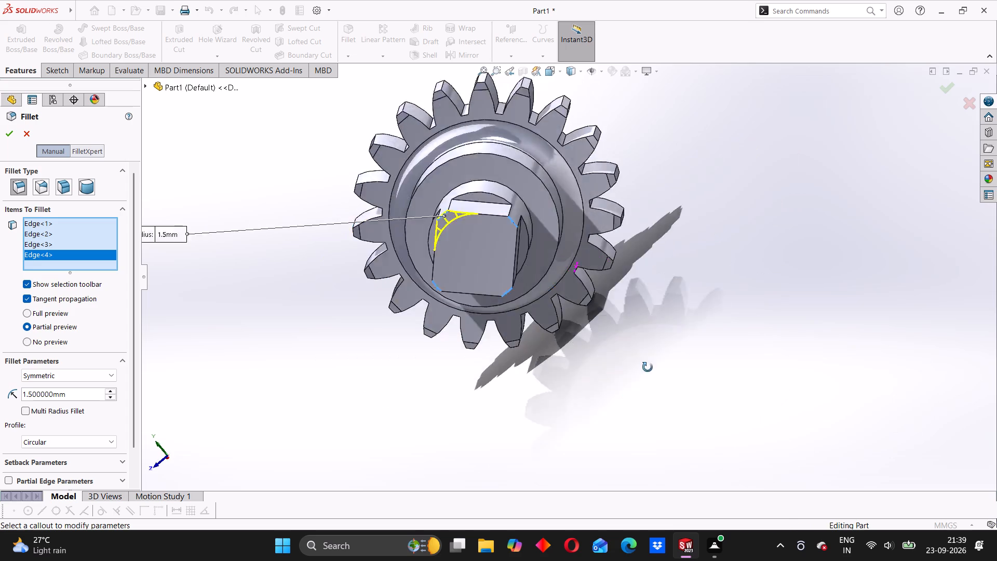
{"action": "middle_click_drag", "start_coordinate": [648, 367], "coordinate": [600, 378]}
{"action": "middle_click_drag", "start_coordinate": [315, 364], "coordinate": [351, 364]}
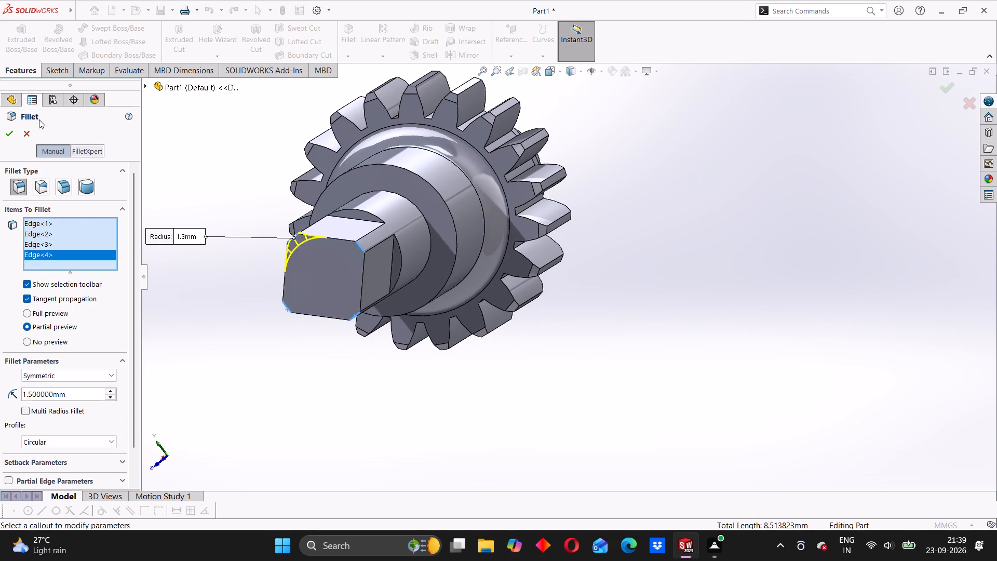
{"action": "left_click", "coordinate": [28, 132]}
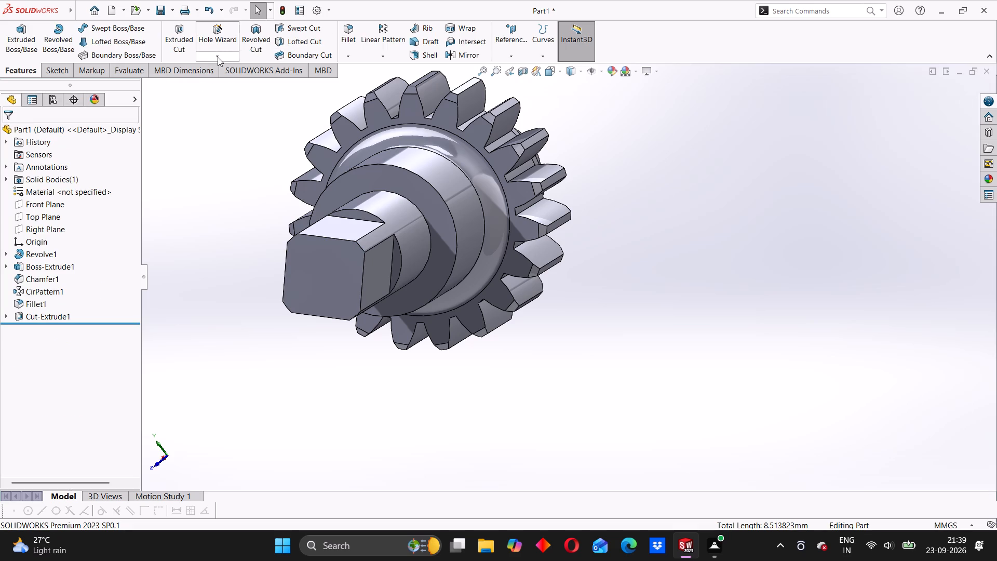
Set up a 1.5 mm, 45° chamfer on two diagonally opposite short corner edges of the square end face.
{"action": "left_click", "coordinate": [347, 56]}
{"action": "left_click", "coordinate": [349, 76]}
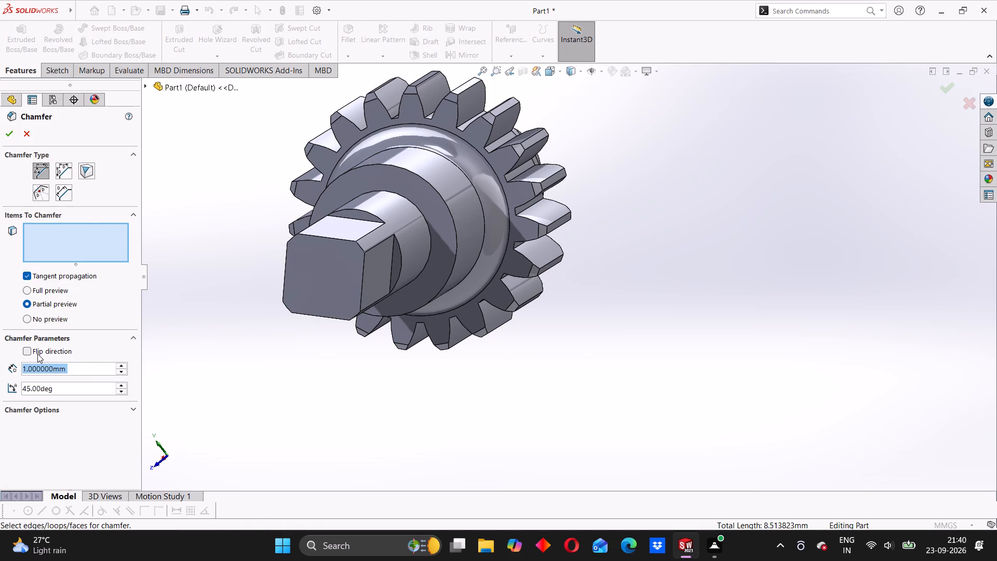
{"action": "type", "text": "1.5"}
{"action": "key", "text": "Return"}
{"action": "left_click", "coordinate": [360, 245]}
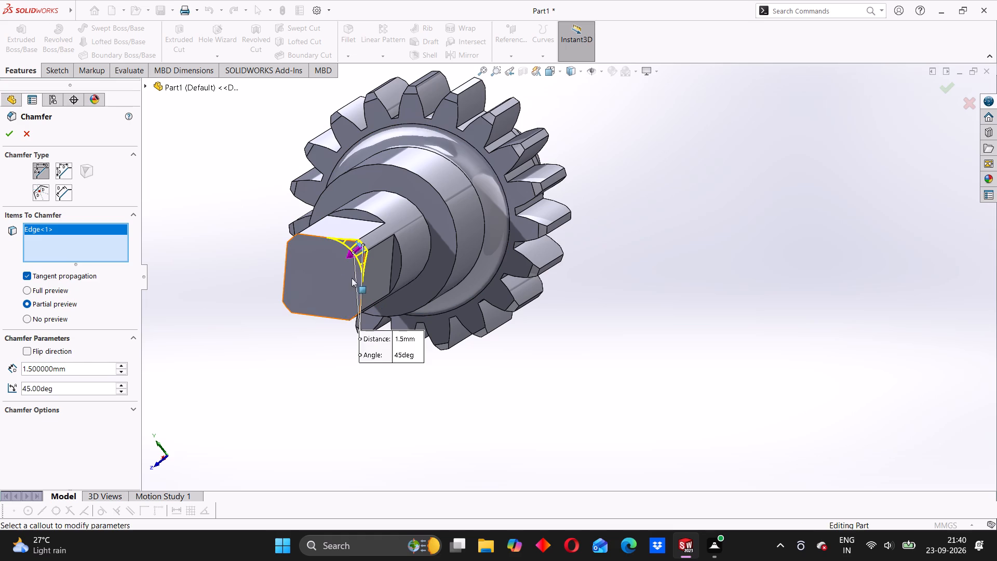
{"action": "middle_click_drag", "start_coordinate": [336, 382], "coordinate": [378, 313]}
{"action": "scroll", "coordinate": [541, 208], "scroll_direction": "up", "scroll_amount": 2}
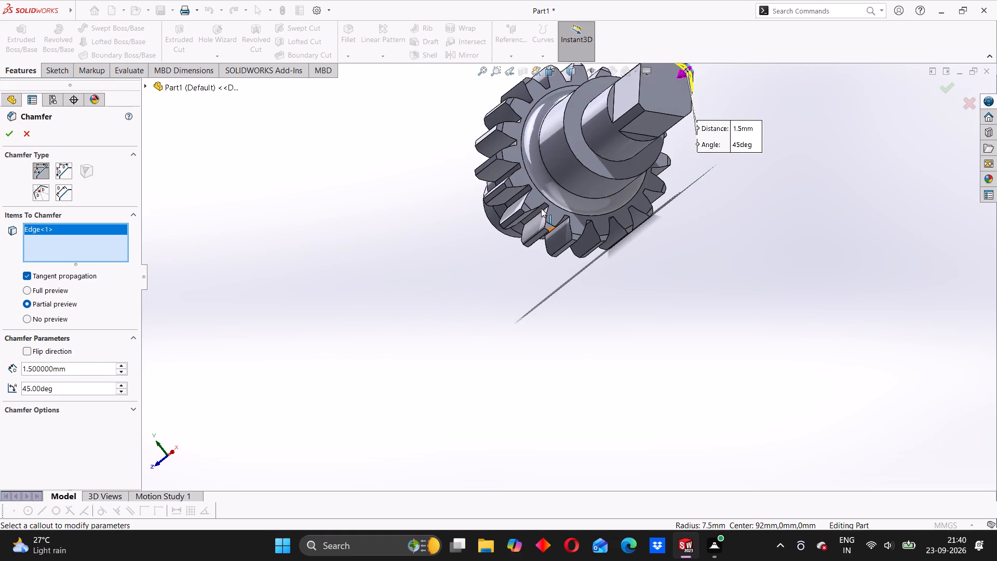
{"action": "scroll", "coordinate": [541, 208], "scroll_direction": "up", "scroll_amount": 1}
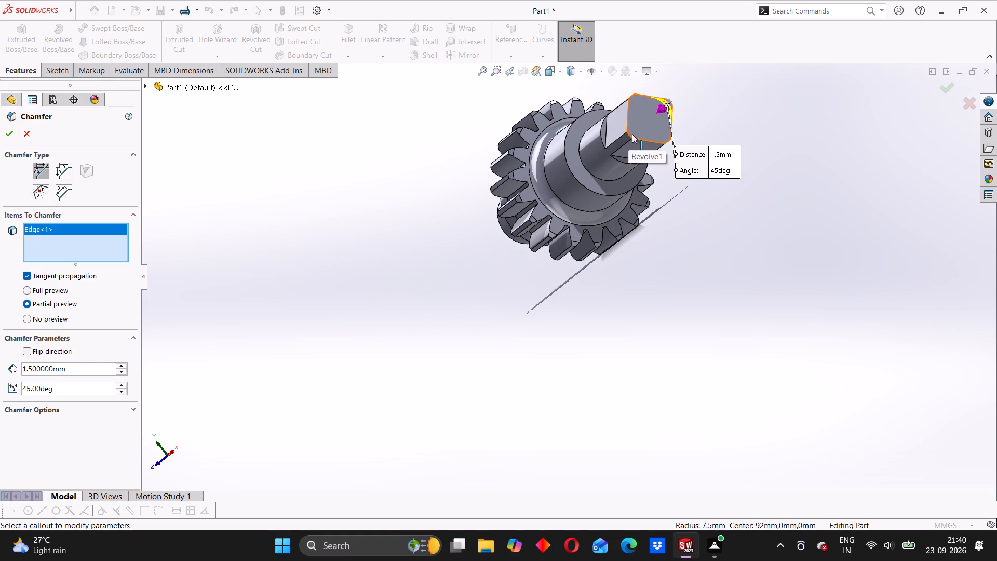
{"action": "scroll", "coordinate": [641, 129], "scroll_direction": "up", "scroll_amount": 1}
{"action": "scroll", "coordinate": [636, 133], "scroll_direction": "down", "scroll_amount": 3}
{"action": "scroll", "coordinate": [586, 198], "scroll_direction": "down", "scroll_amount": 4}
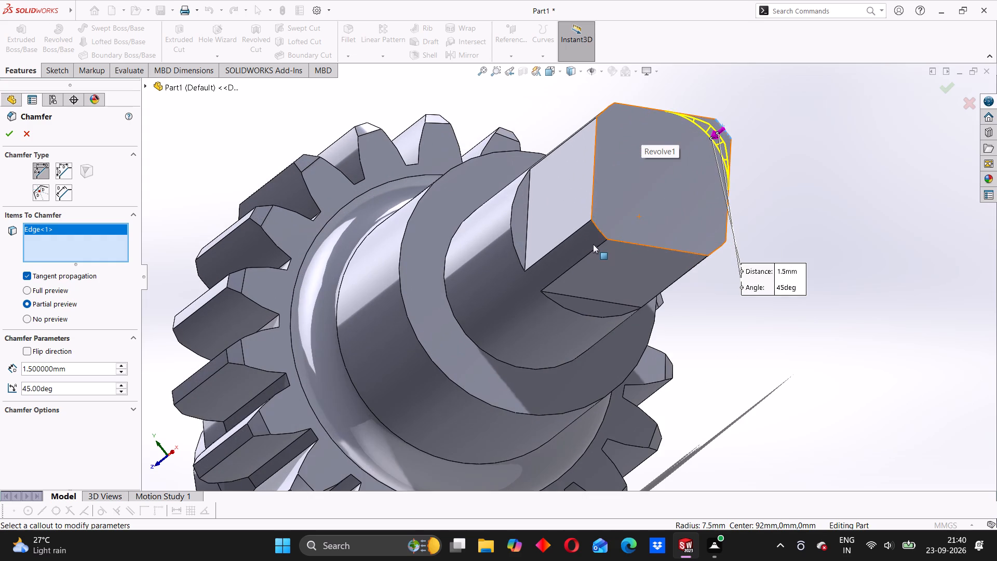
{"action": "left_click", "coordinate": [597, 226]}
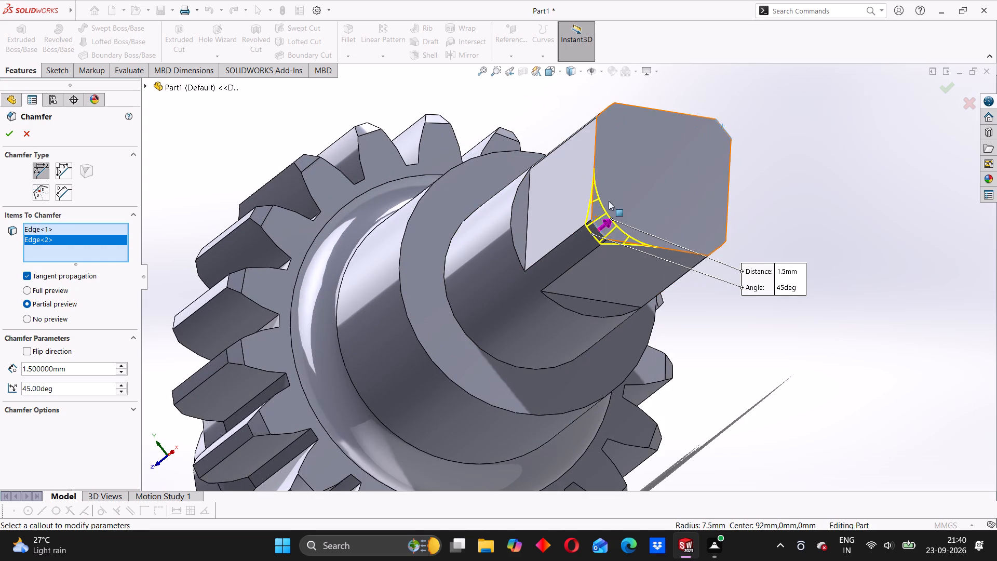
Add the two remaining short corner edges of the square end face and complete the 1.5 mm, 45° chamfer on all four.
{"action": "middle_click_drag", "start_coordinate": [679, 239], "coordinate": [638, 236]}
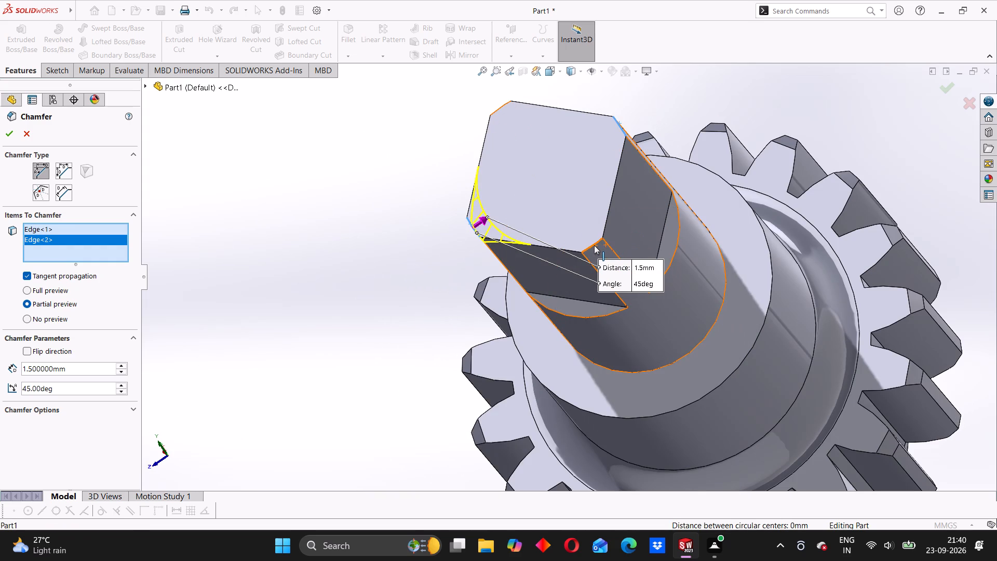
{"action": "left_click", "coordinate": [590, 245]}
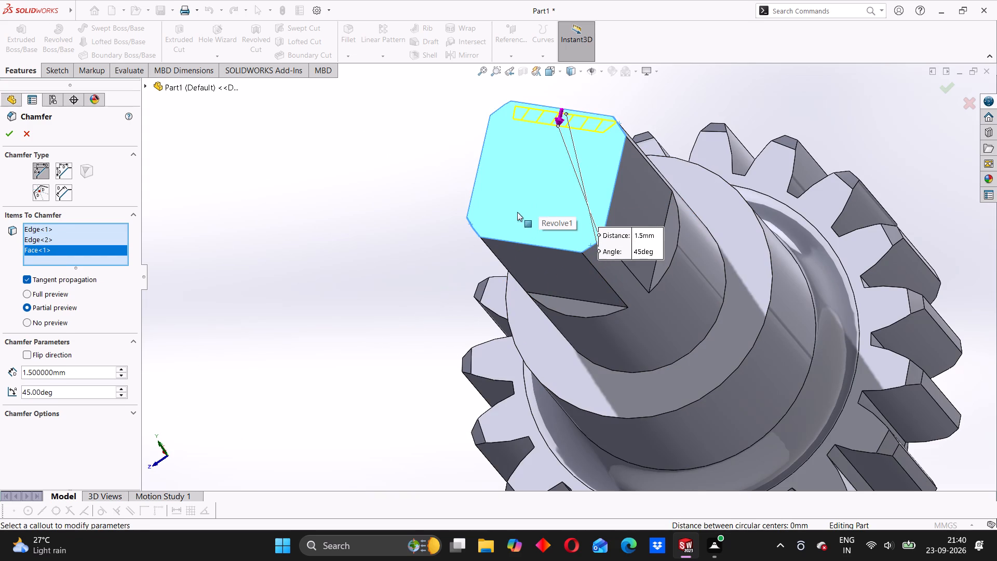
{"action": "right_click", "coordinate": [49, 252]}
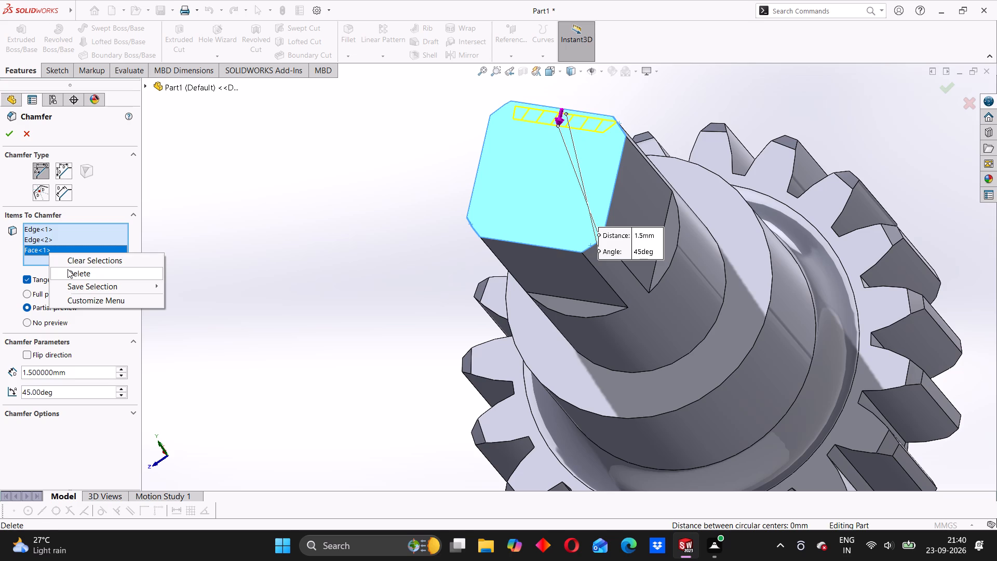
{"action": "left_click", "coordinate": [68, 270]}
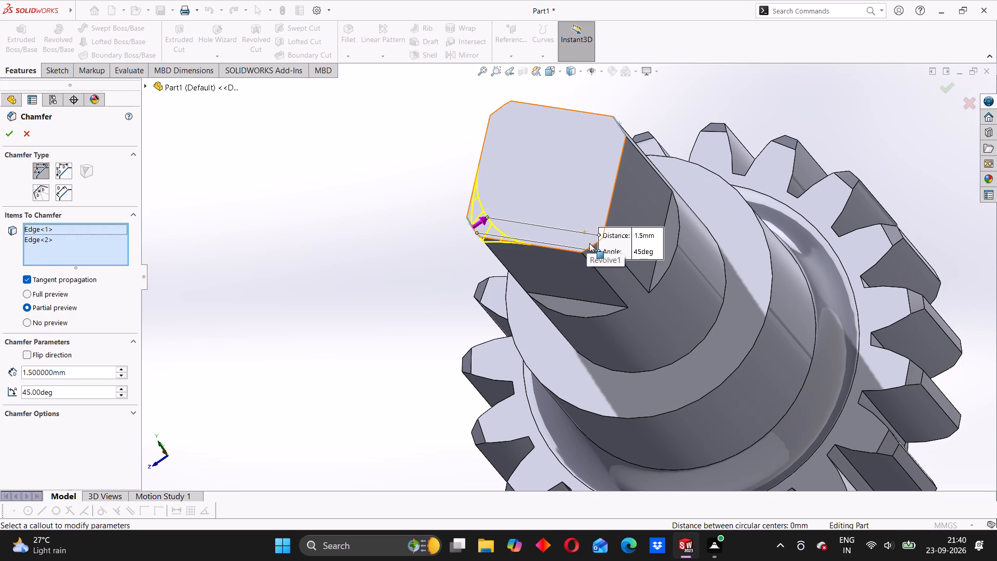
{"action": "scroll", "coordinate": [590, 243], "scroll_direction": "down", "scroll_amount": 8}
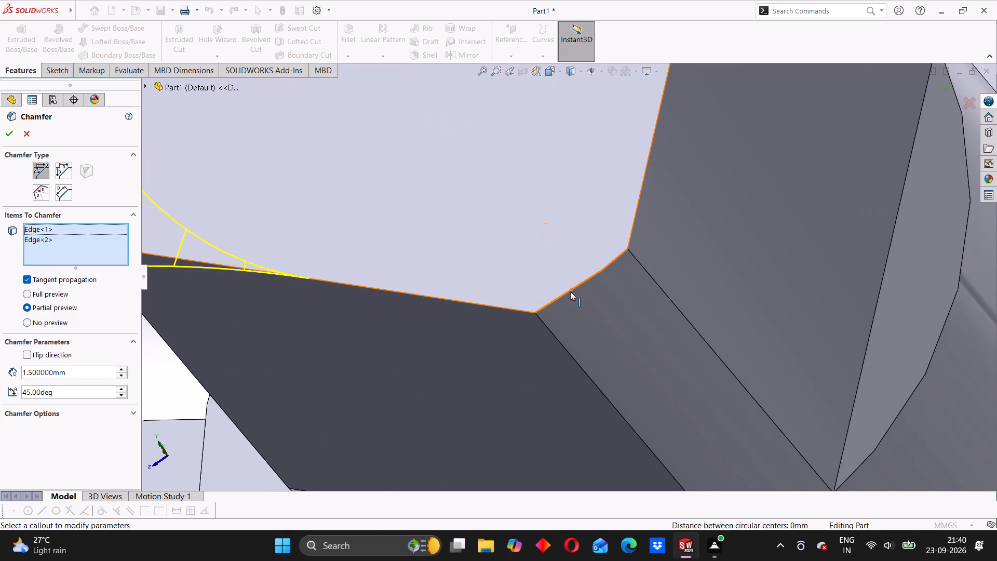
{"action": "left_click", "coordinate": [570, 291]}
{"action": "middle_click_drag", "start_coordinate": [487, 235], "coordinate": [530, 297]}
{"action": "scroll", "coordinate": [401, 248], "scroll_direction": "up", "scroll_amount": 3}
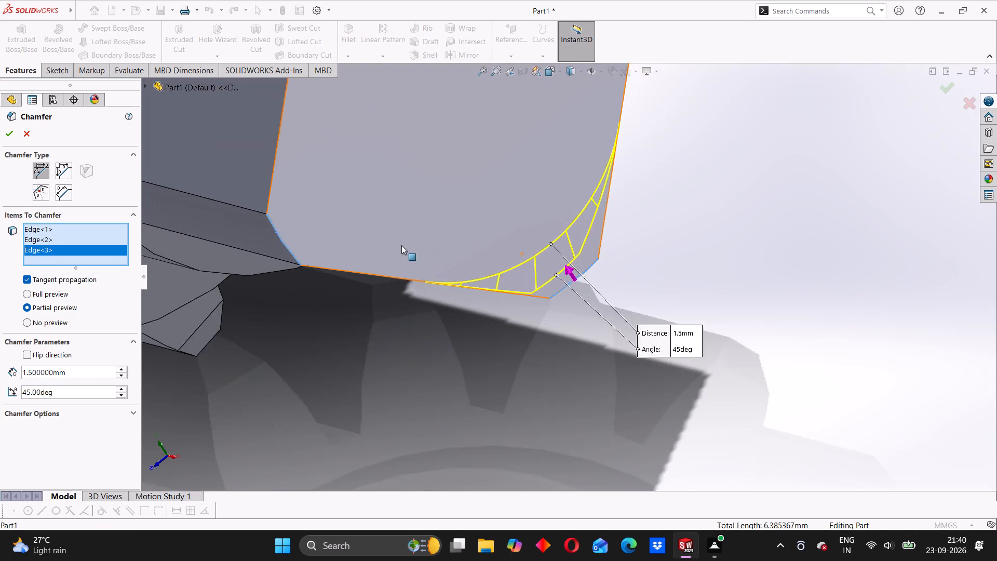
{"action": "scroll", "coordinate": [401, 245], "scroll_direction": "up", "scroll_amount": 5}
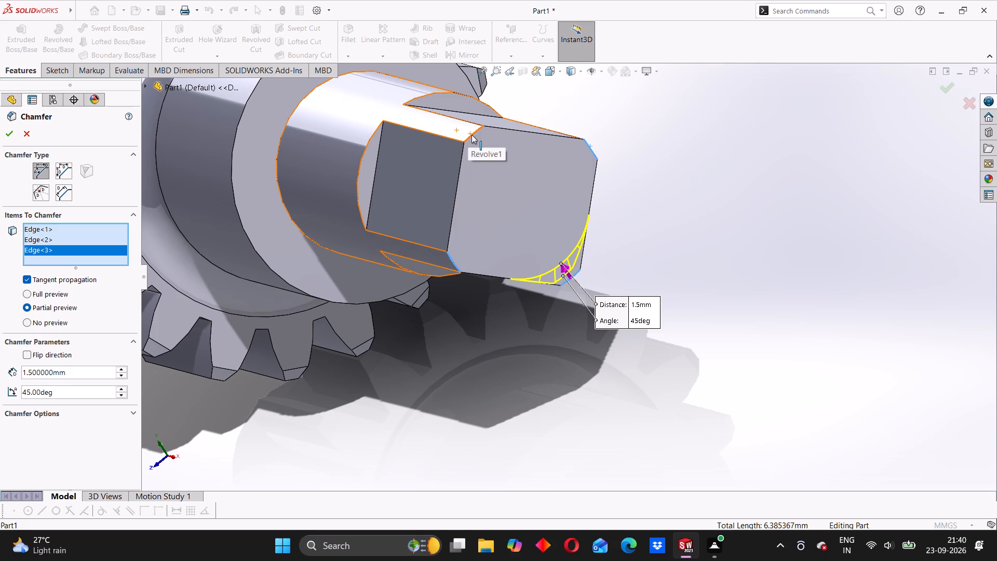
{"action": "left_click", "coordinate": [471, 135]}
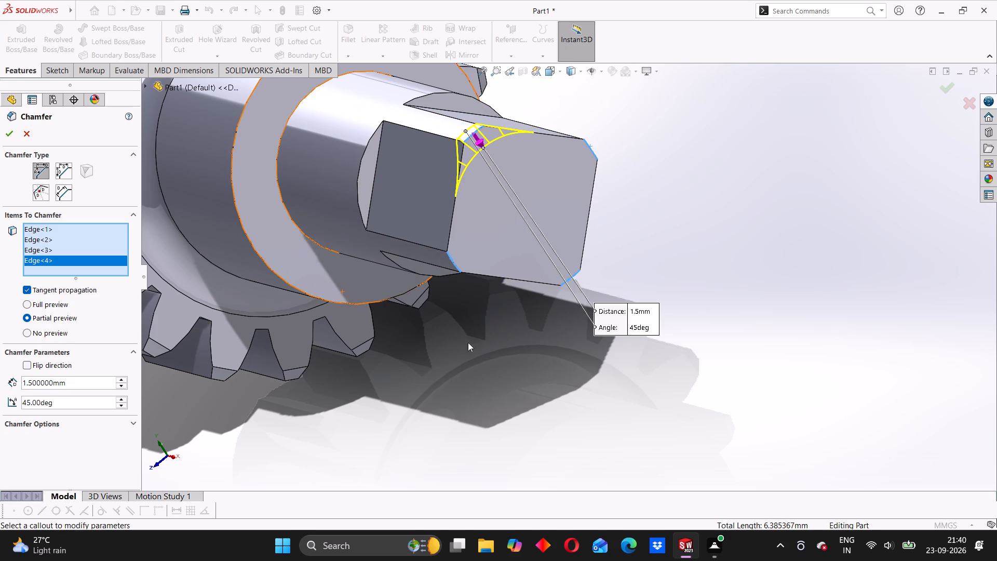
{"action": "middle_click_drag", "start_coordinate": [619, 271], "coordinate": [571, 259]}
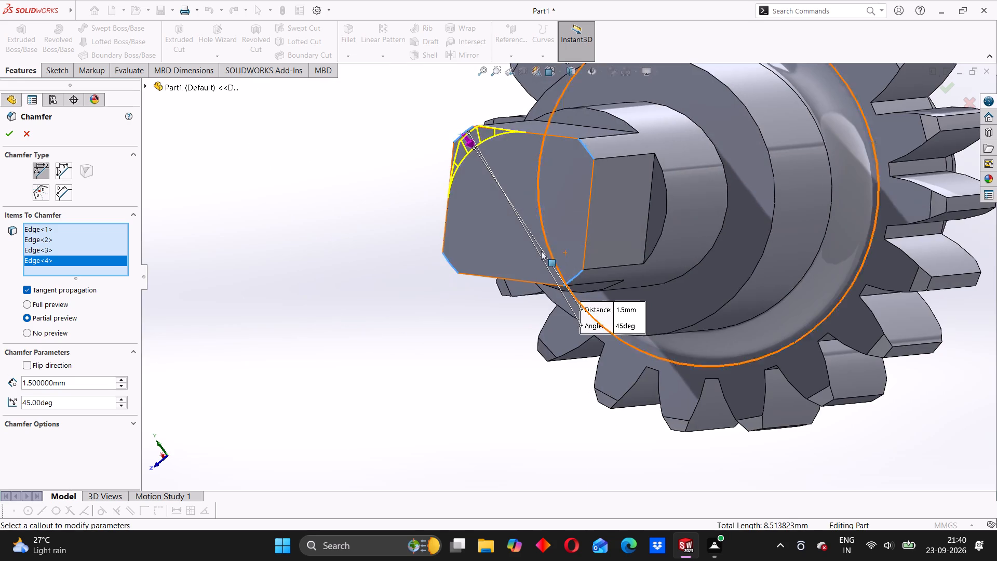
{"action": "scroll", "coordinate": [522, 251], "scroll_direction": "up", "scroll_amount": 2}
{"action": "middle_click_drag", "start_coordinate": [507, 364], "coordinate": [522, 307]}
{"action": "scroll", "coordinate": [509, 359], "scroll_direction": "up", "scroll_amount": 1}
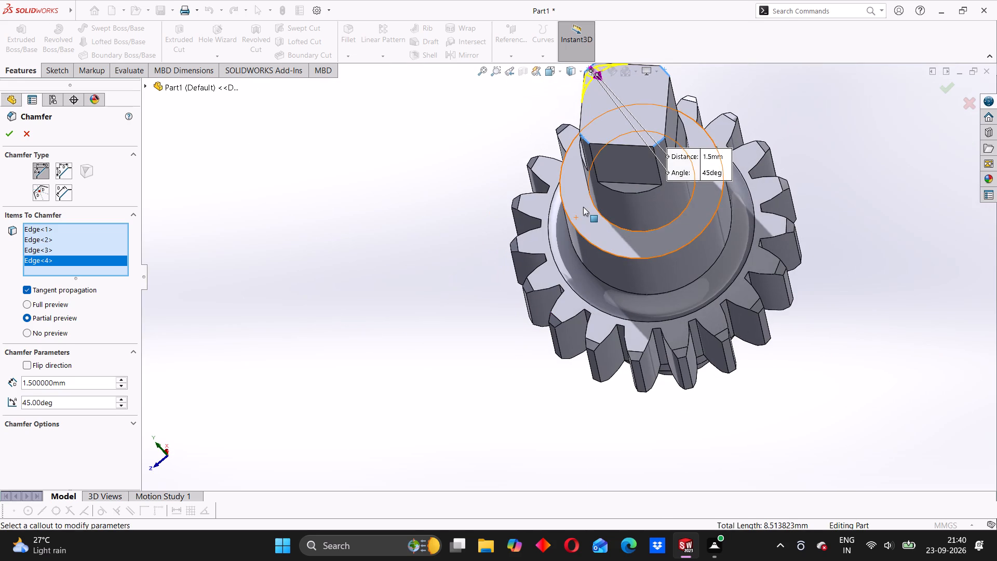
{"action": "scroll", "coordinate": [583, 207], "scroll_direction": "down", "scroll_amount": 2}
{"action": "scroll", "coordinate": [583, 207], "scroll_direction": "up", "scroll_amount": 4}
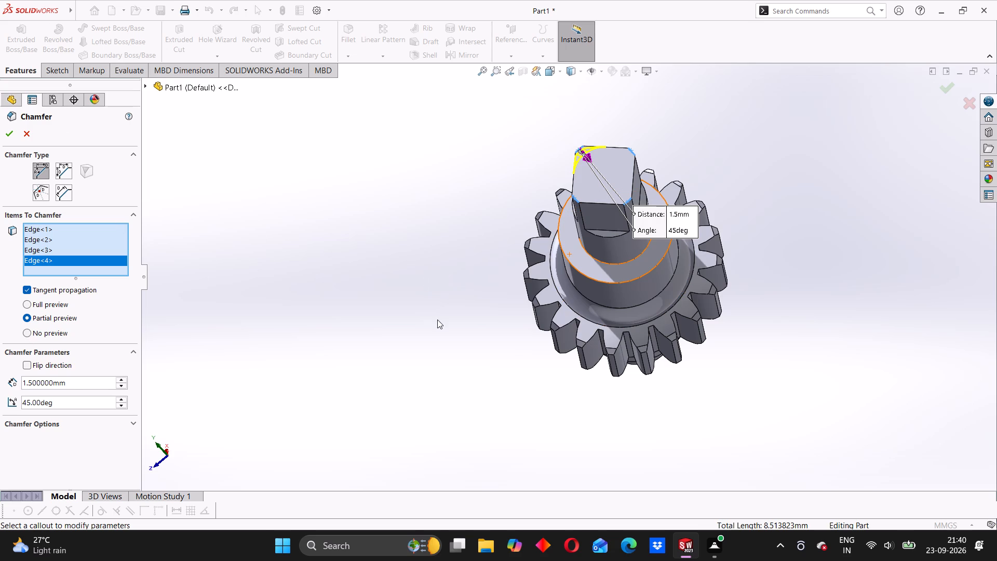
{"action": "middle_click_drag", "start_coordinate": [438, 319], "coordinate": [493, 314]}
{"action": "scroll", "coordinate": [494, 312], "scroll_direction": "up", "scroll_amount": 2}
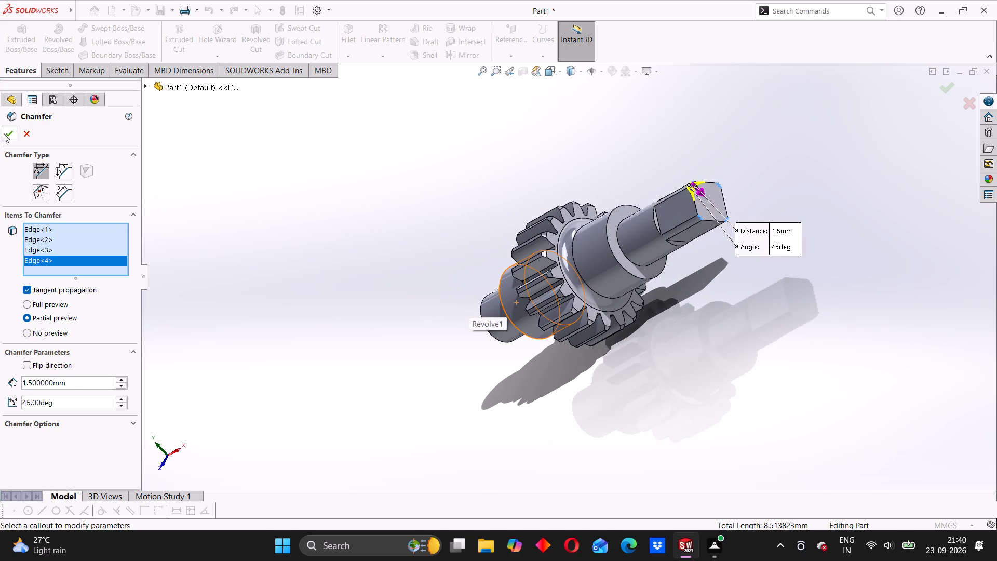
{"action": "left_click", "coordinate": [4, 133]}
Examine the chamfered square end of the shaft from several angles.
{"action": "middle_click_drag", "start_coordinate": [668, 271], "coordinate": [619, 297]}
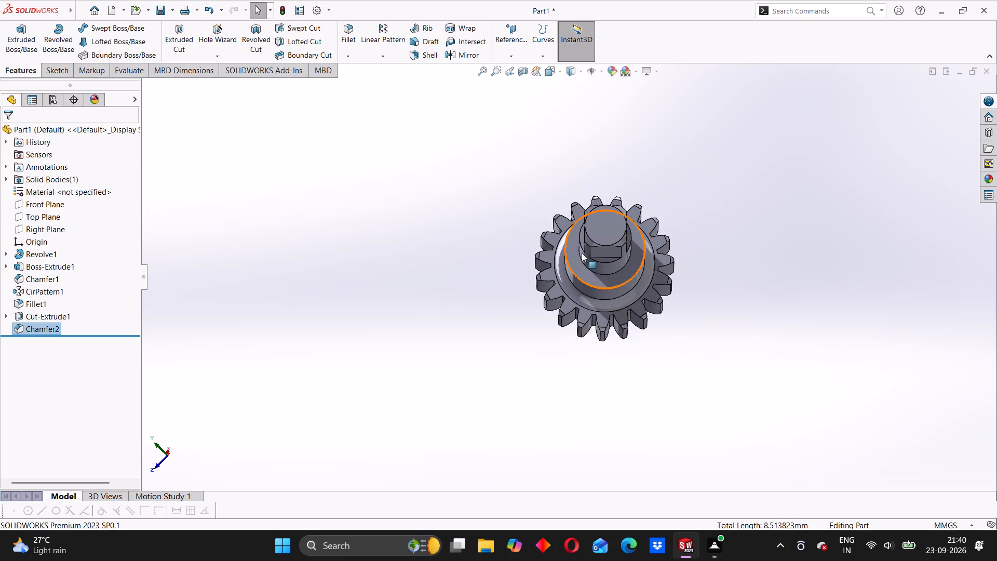
{"action": "scroll", "coordinate": [576, 228], "scroll_direction": "down", "scroll_amount": 5}
{"action": "middle_click_drag", "start_coordinate": [586, 281], "coordinate": [648, 273]}
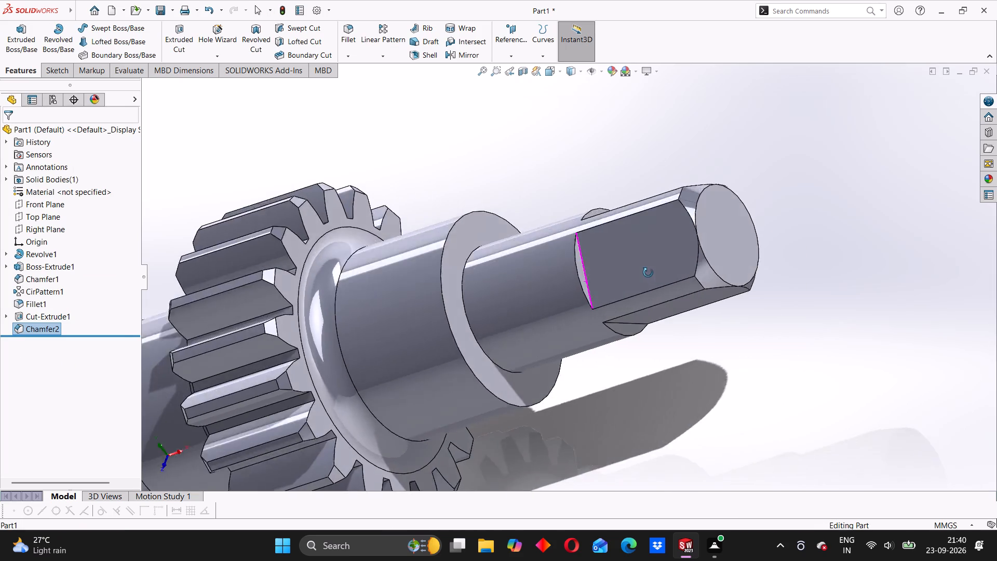
{"action": "middle_click_drag", "start_coordinate": [648, 273], "coordinate": [494, 271]}
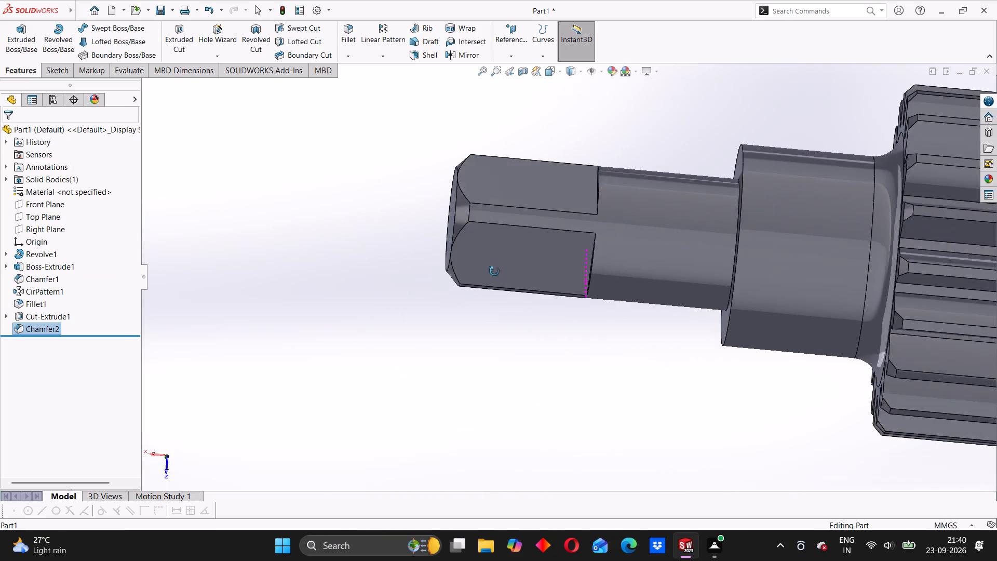
{"action": "middle_click_drag", "start_coordinate": [494, 271], "coordinate": [656, 211]}
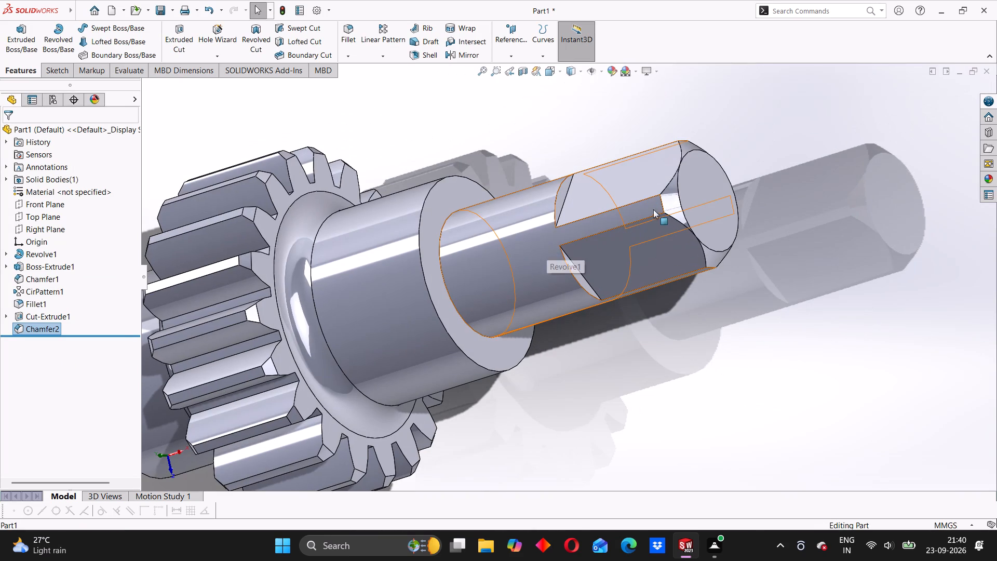
{"action": "middle_click_drag", "start_coordinate": [715, 179], "coordinate": [623, 246]}
{"action": "scroll", "coordinate": [643, 216], "scroll_direction": "up", "scroll_amount": 2}
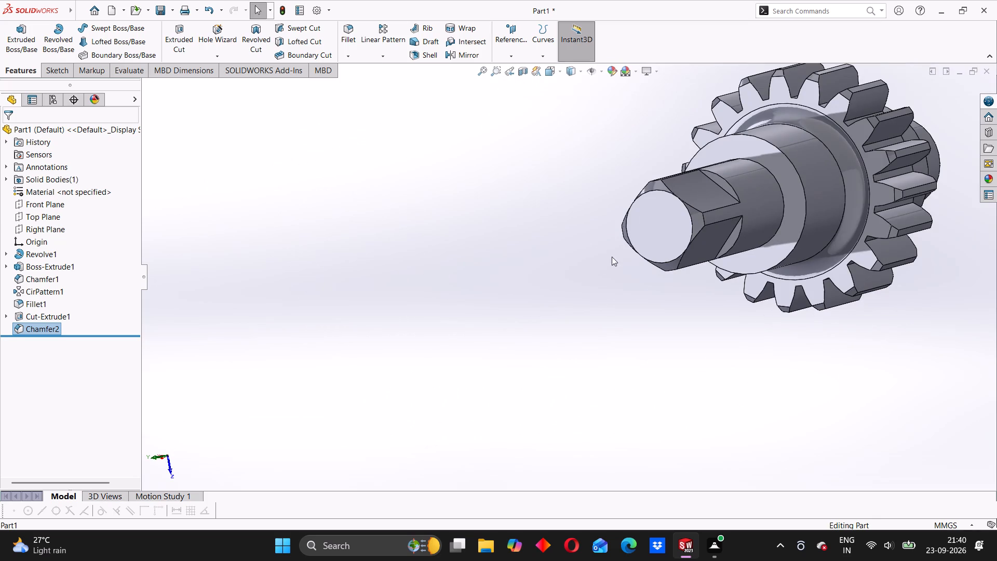
{"action": "middle_click_drag", "start_coordinate": [585, 291], "coordinate": [622, 283]}
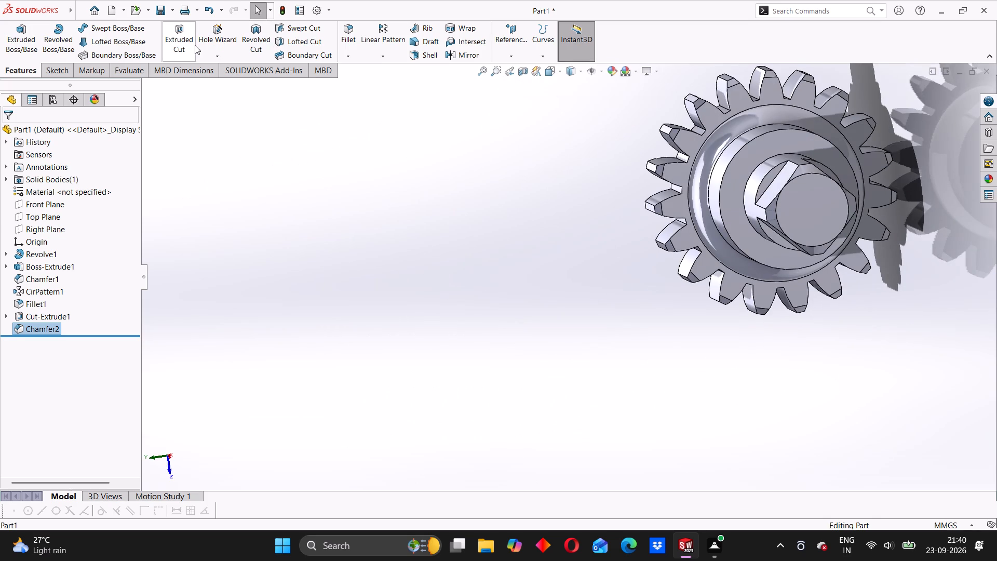
Start a Hole Wizard hole of the countersink type, resetting the custom sizing to the new hole type's default values.
{"action": "left_click", "coordinate": [211, 48]}
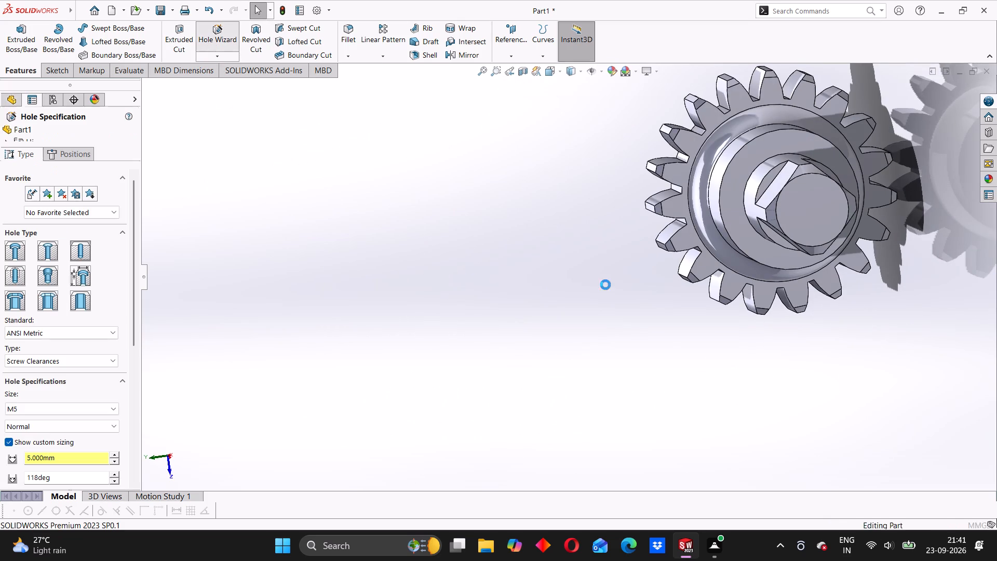
{"action": "scroll", "coordinate": [758, 278], "scroll_direction": "up", "scroll_amount": 3}
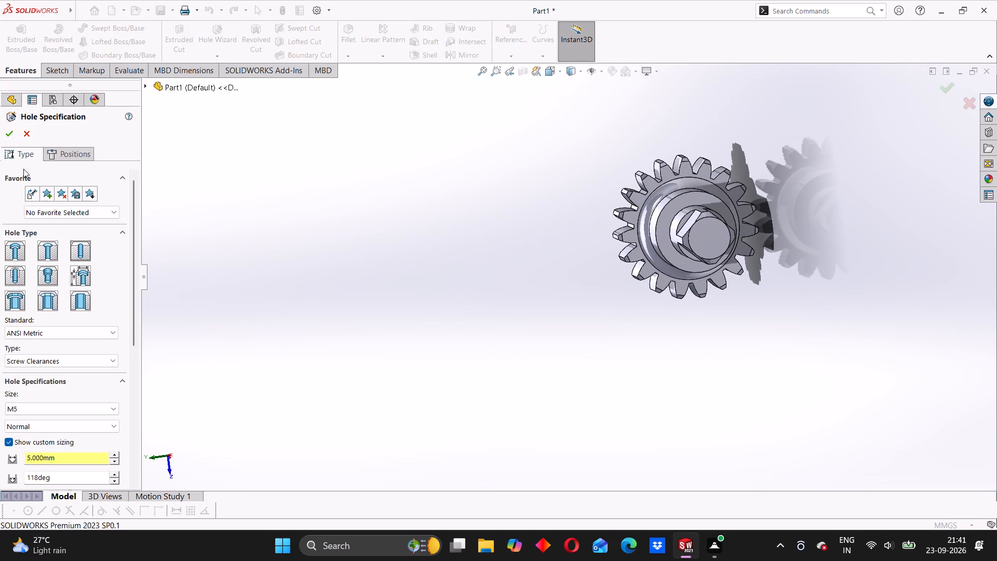
{"action": "left_click", "coordinate": [64, 155]}
{"action": "left_click", "coordinate": [25, 152]}
{"action": "left_click", "coordinate": [48, 252]}
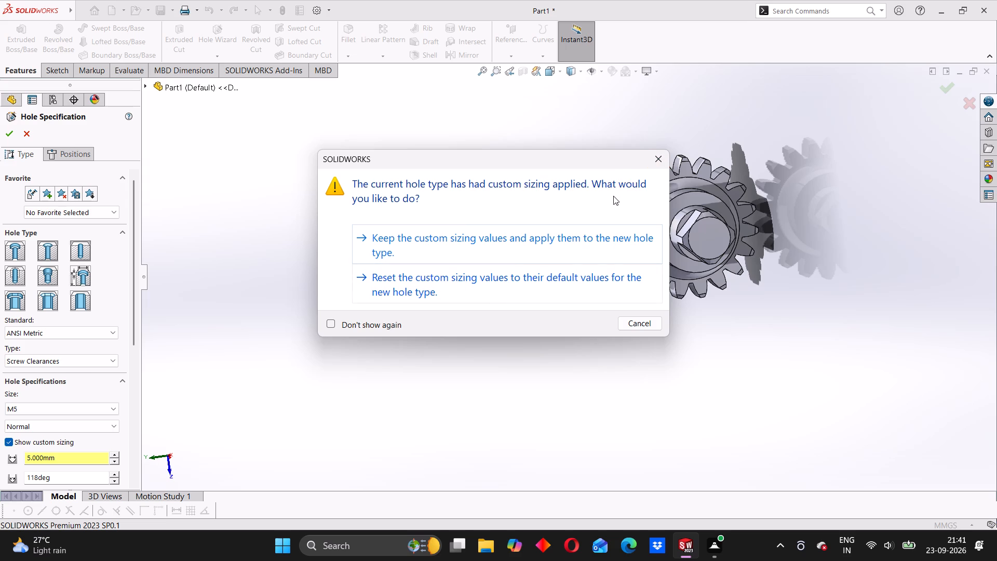
{"action": "left_click", "coordinate": [417, 282]}
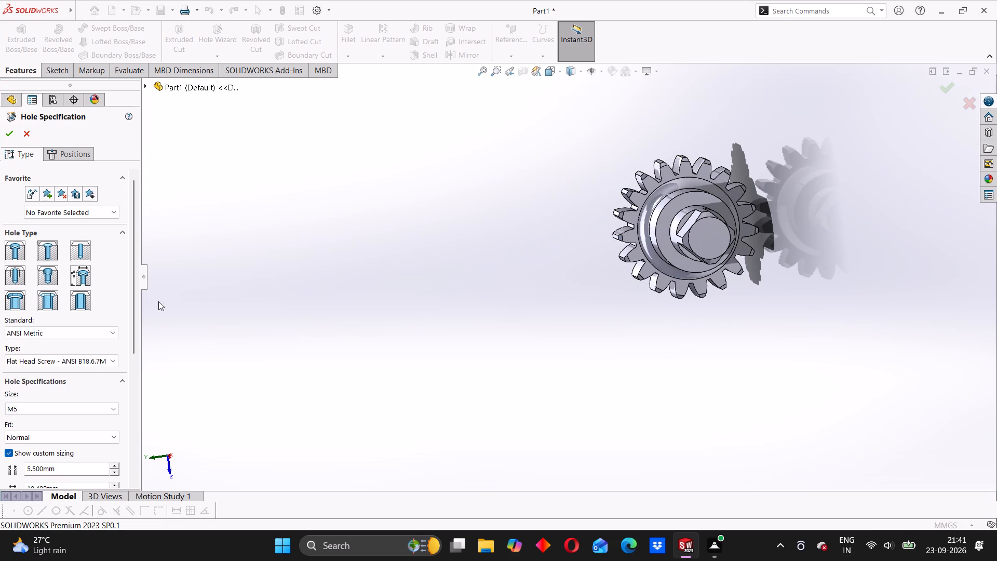
{"action": "left_click", "coordinate": [51, 251]}
Place the countersink hole at the centre of the square end's round end face.
{"action": "scroll", "coordinate": [707, 239], "scroll_direction": "down", "scroll_amount": 4}
{"action": "left_click", "coordinate": [60, 154]}
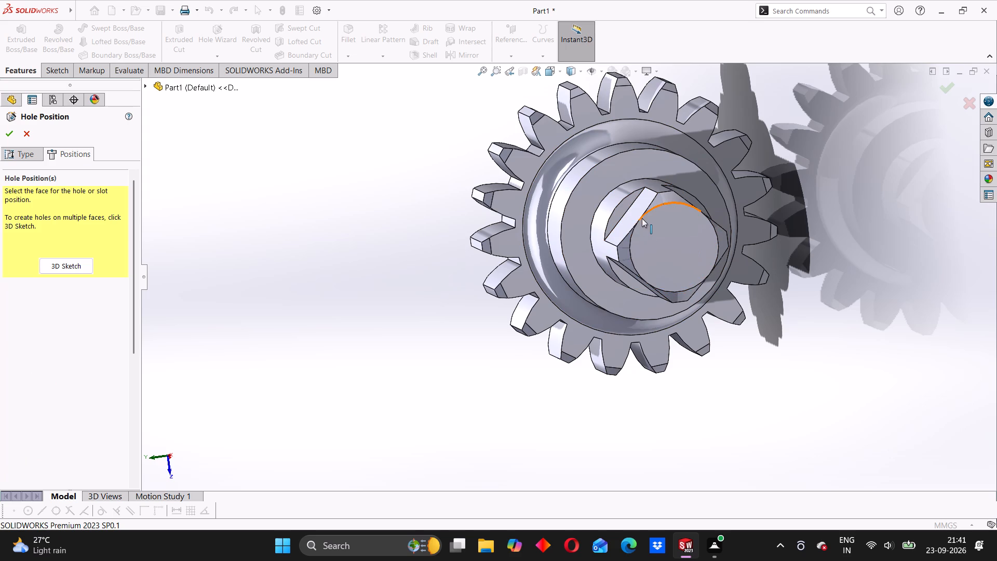
{"action": "left_click", "coordinate": [674, 245]}
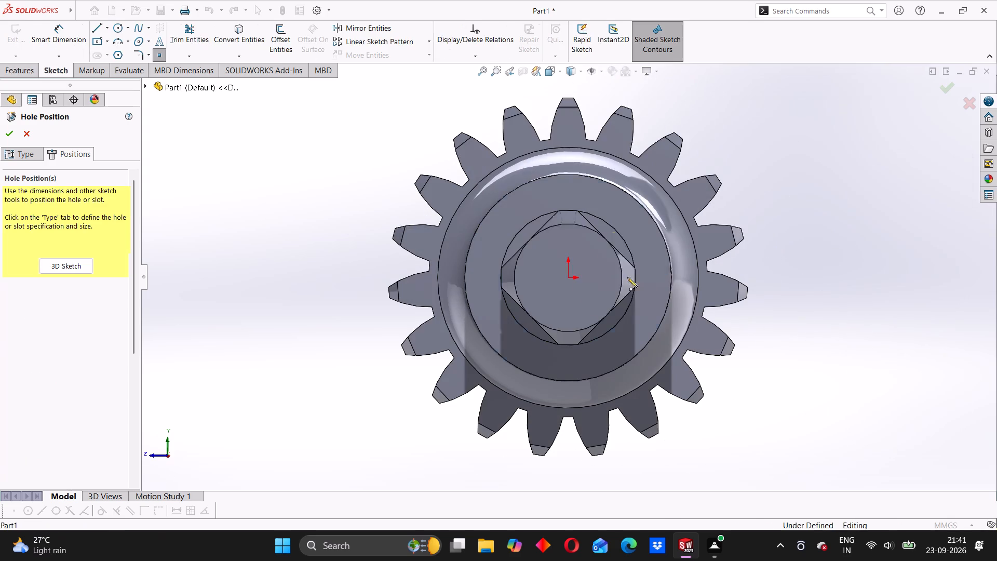
{"action": "left_click", "coordinate": [569, 278]}
Set the countersink hole's standard to KS and its size to M2.5.
{"action": "left_click", "coordinate": [14, 154]}
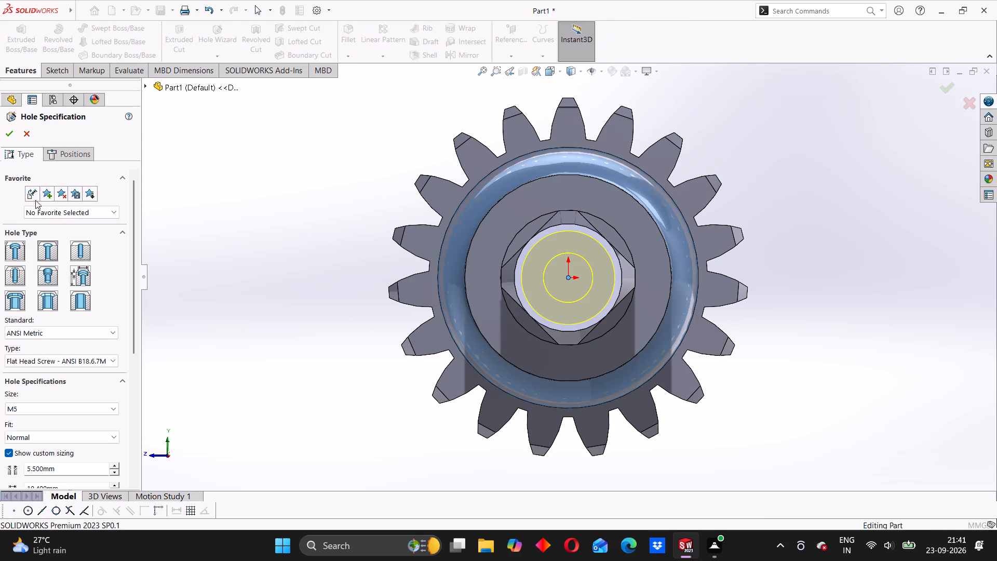
{"action": "left_click", "coordinate": [74, 338]}
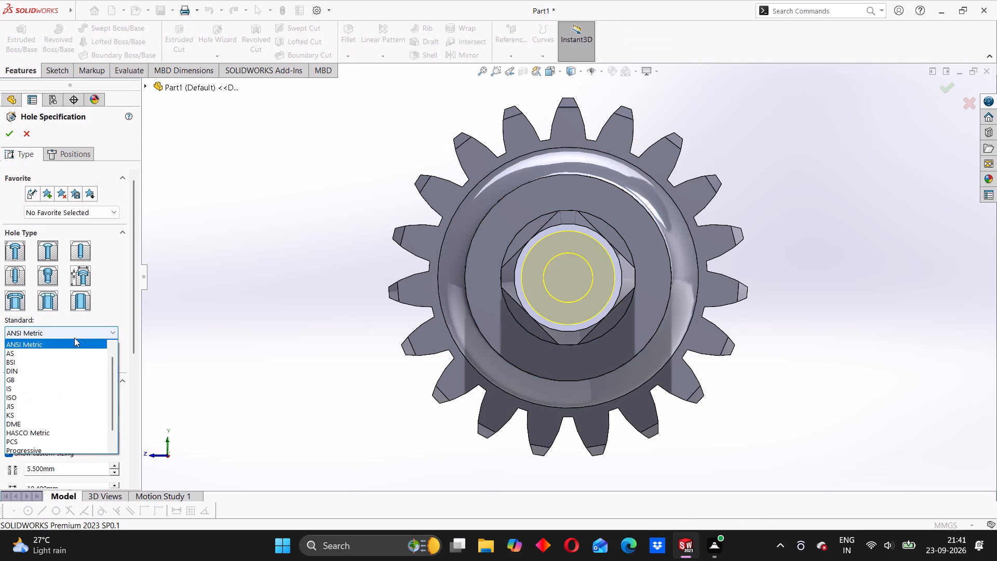
{"action": "left_click", "coordinate": [18, 411]}
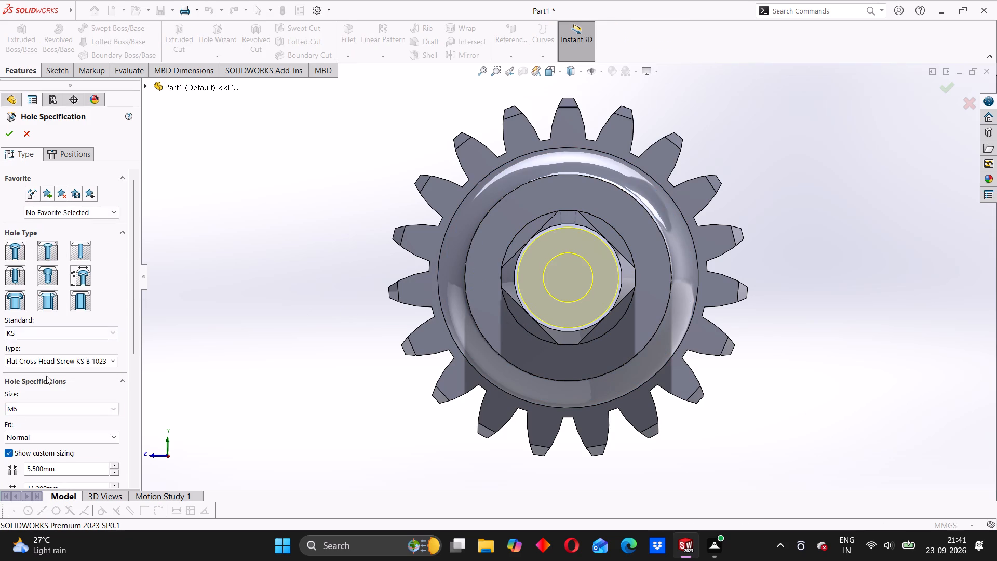
{"action": "left_click", "coordinate": [51, 362]}
{"action": "left_click", "coordinate": [51, 362]}
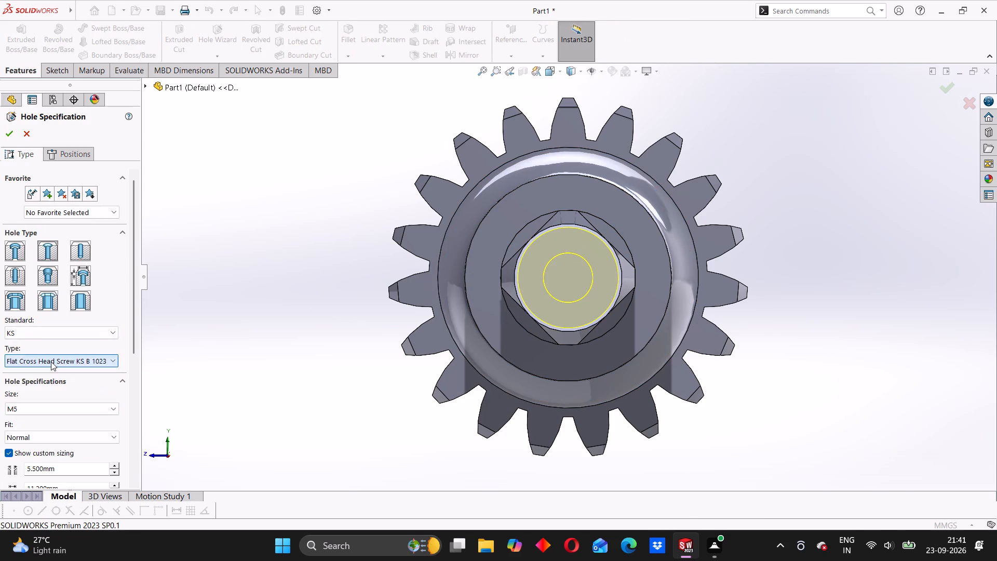
{"action": "left_click", "coordinate": [55, 406]}
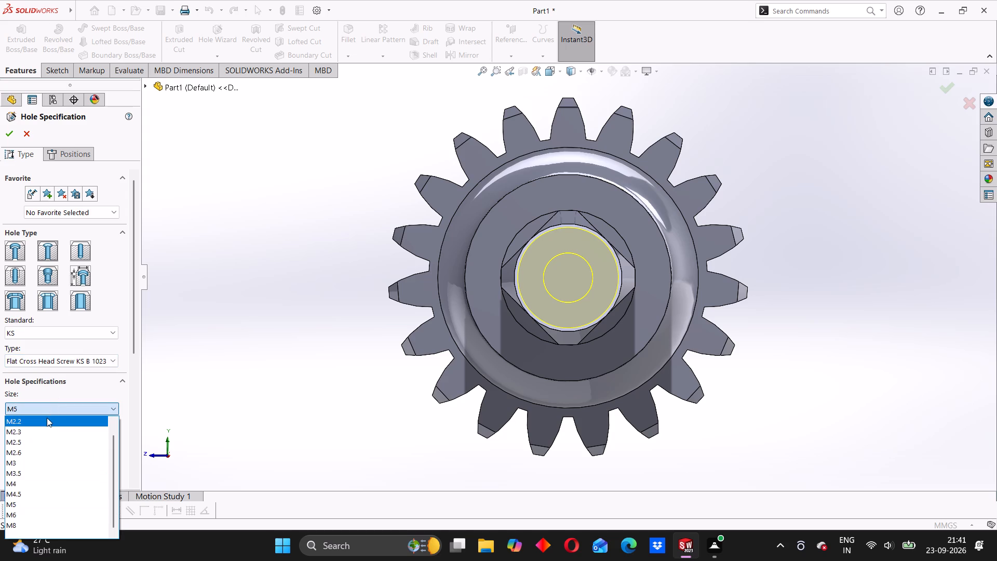
{"action": "left_click", "coordinate": [27, 438]}
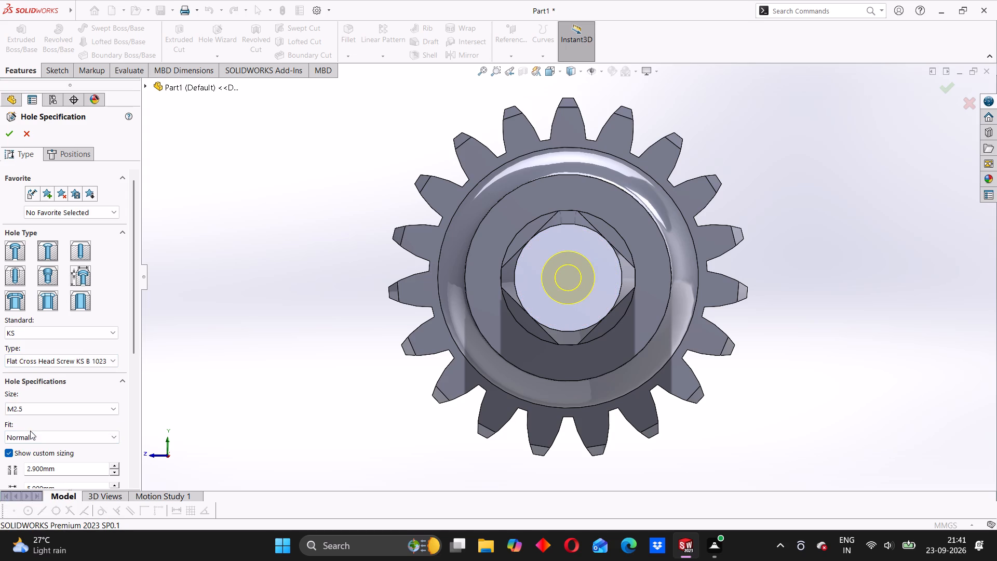
Set the countersink hole's blind depth to 10 mm.
{"action": "left_click_drag", "start_coordinate": [133, 352], "coordinate": [139, 453]}
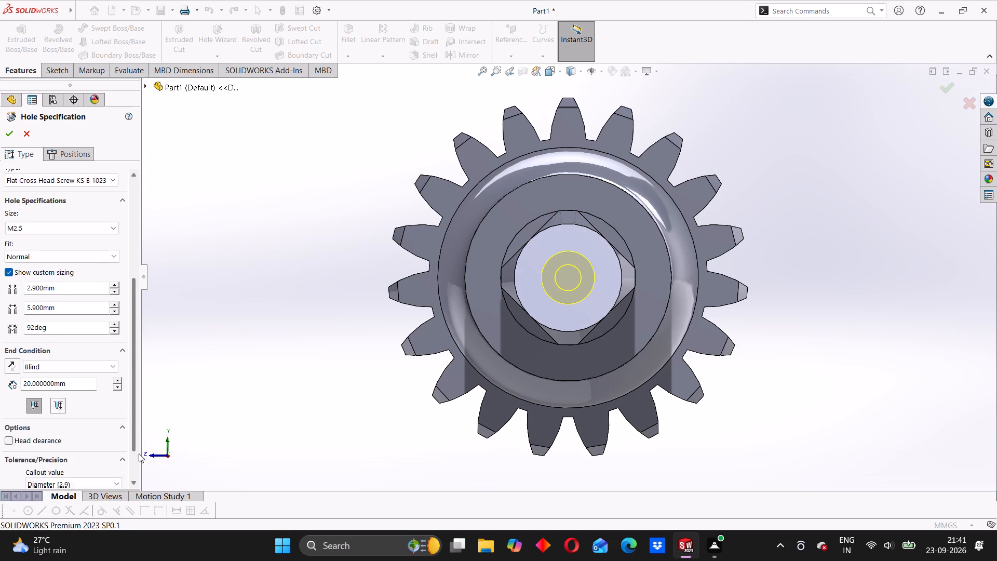
{"action": "left_click_drag", "start_coordinate": [139, 453], "coordinate": [139, 456]}
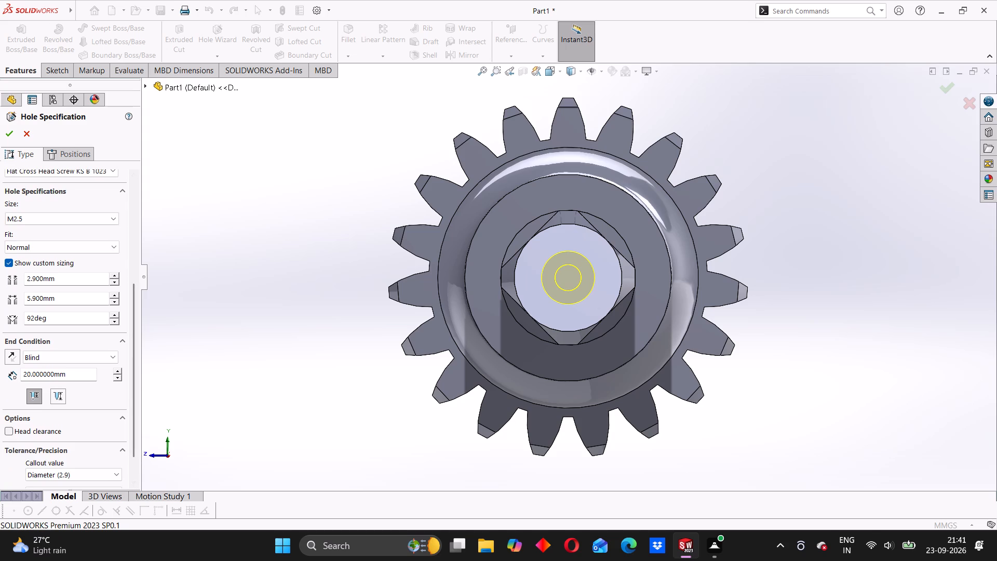
{"action": "left_click_drag", "start_coordinate": [70, 371], "coordinate": [8, 369]}
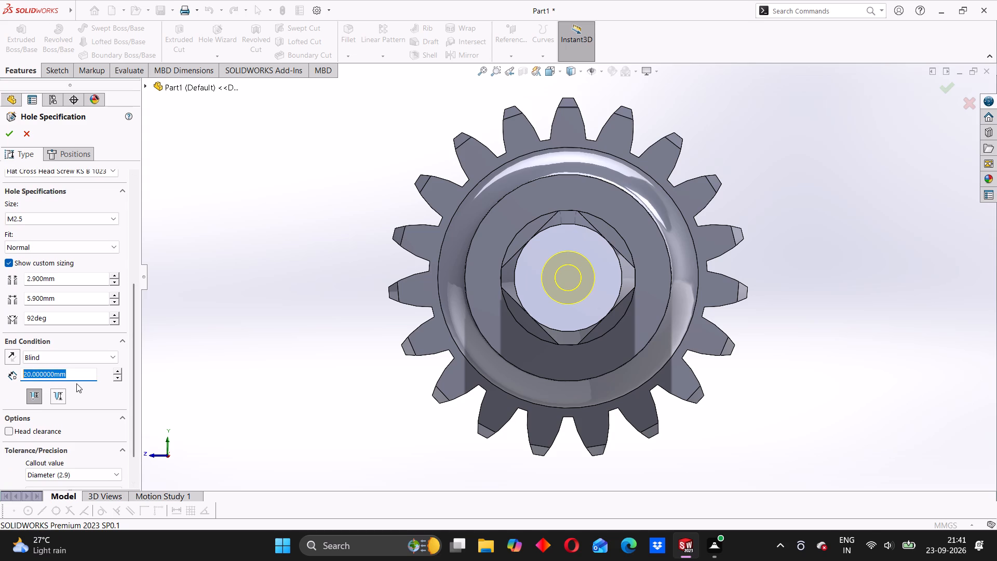
{"action": "type", "text": "10"}
{"action": "key", "text": "Return"}
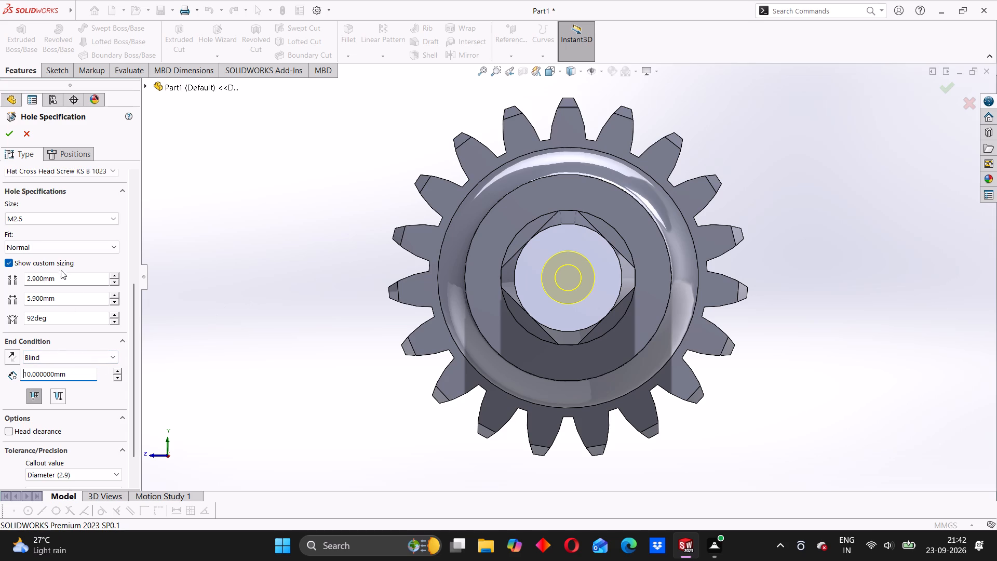
Change the countersink hole's size to M2.
{"action": "scroll", "coordinate": [65, 275], "scroll_direction": "up", "scroll_amount": 2}
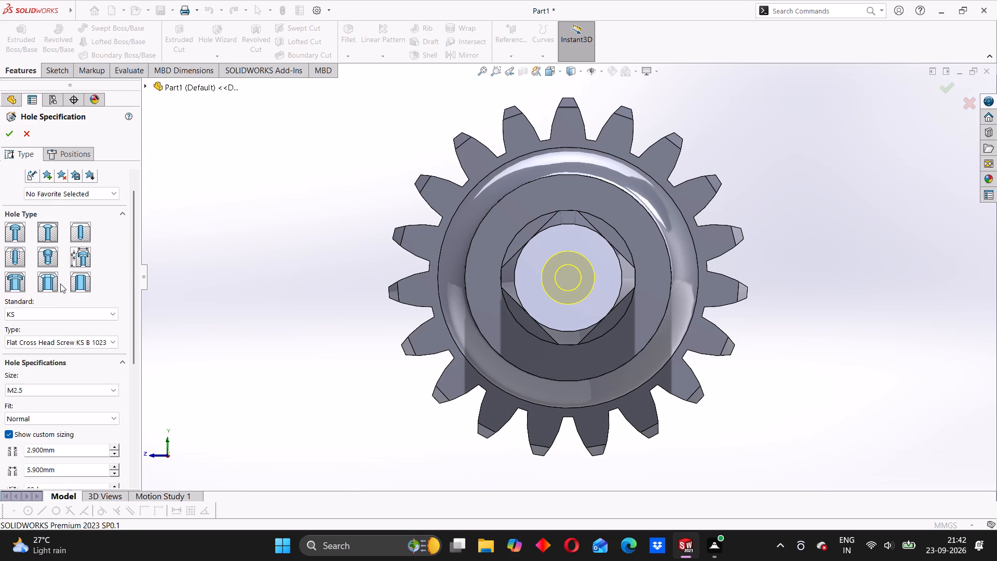
{"action": "scroll", "coordinate": [56, 290], "scroll_direction": "down", "scroll_amount": 1}
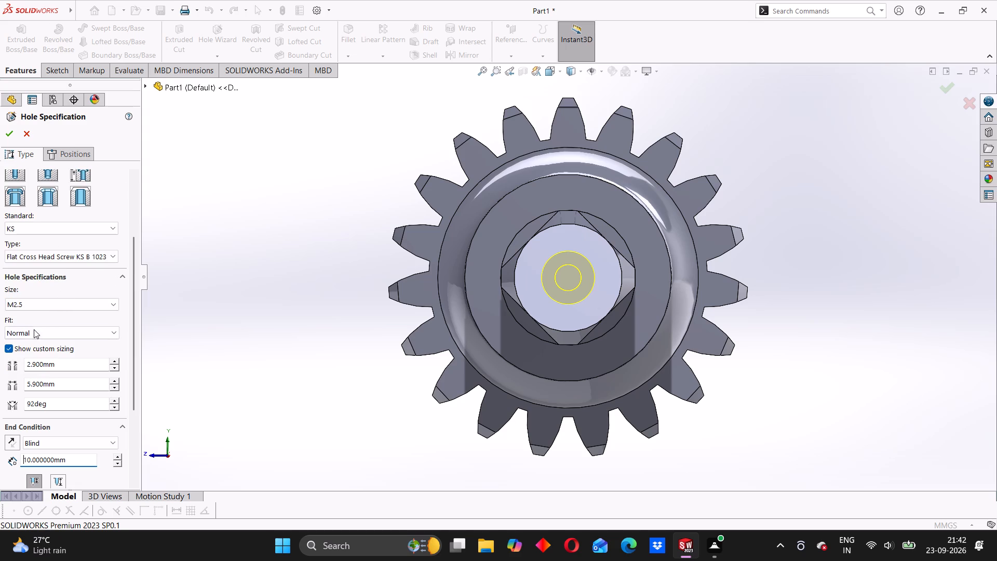
{"action": "left_click", "coordinate": [77, 303]}
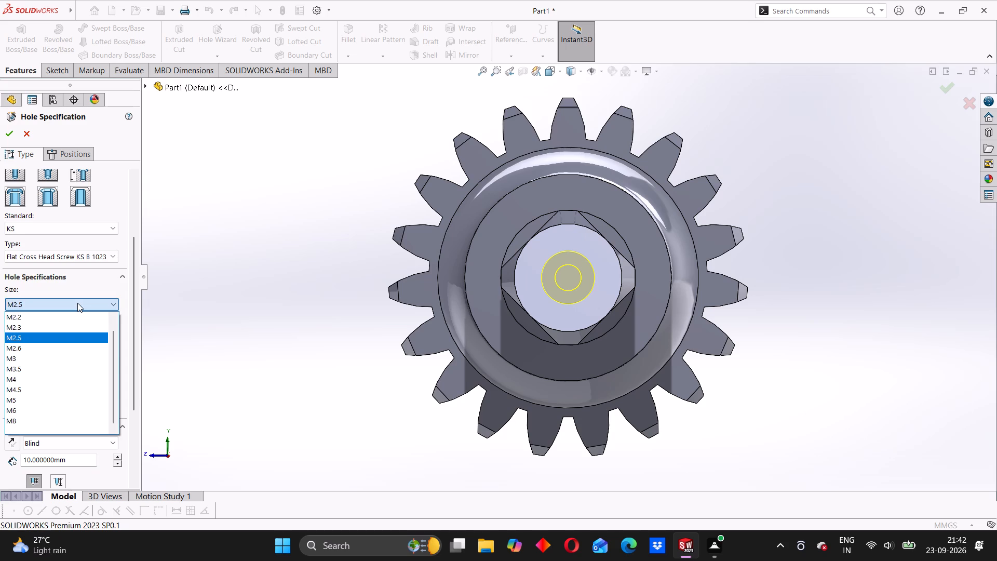
{"action": "left_click", "coordinate": [77, 303]}
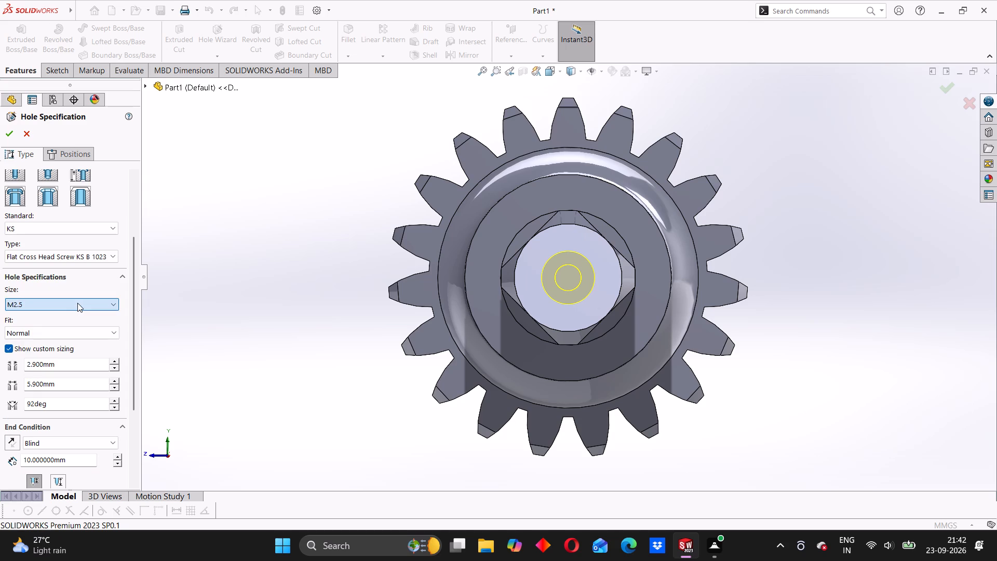
{"action": "left_click", "coordinate": [77, 303]}
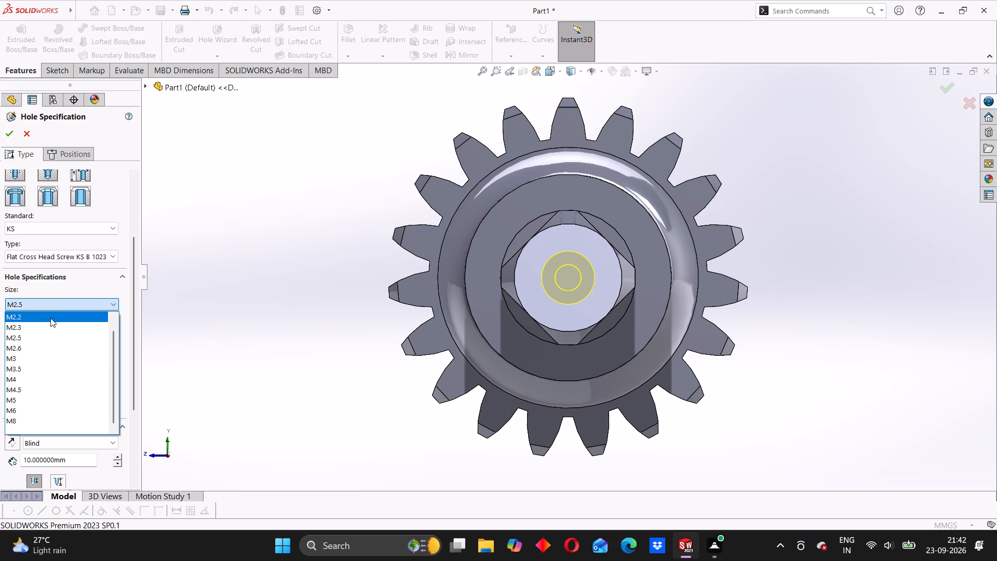
{"action": "scroll", "coordinate": [25, 368], "scroll_direction": "up", "scroll_amount": 2}
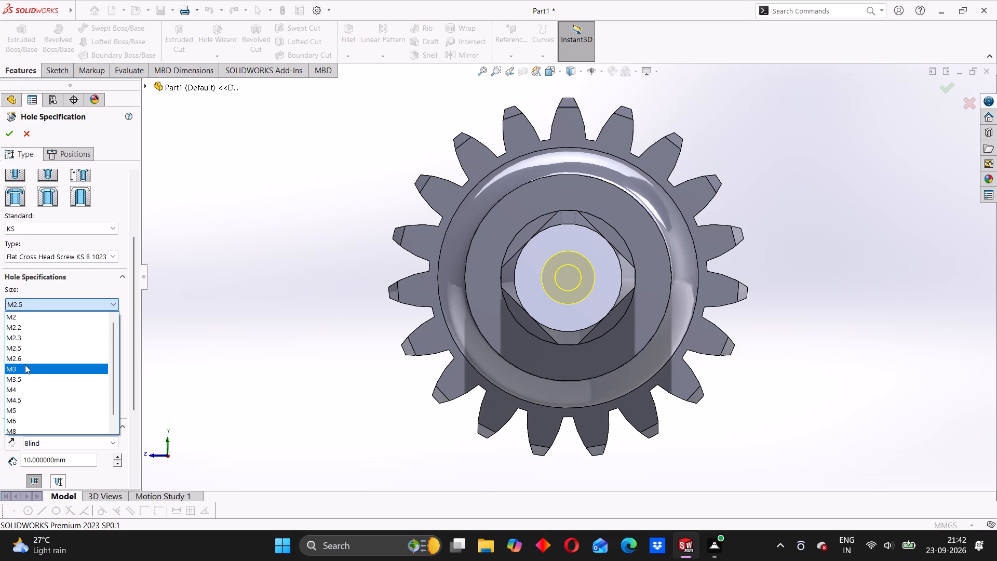
{"action": "scroll", "coordinate": [25, 358], "scroll_direction": "up", "scroll_amount": 3}
{"action": "left_click", "coordinate": [21, 320]}
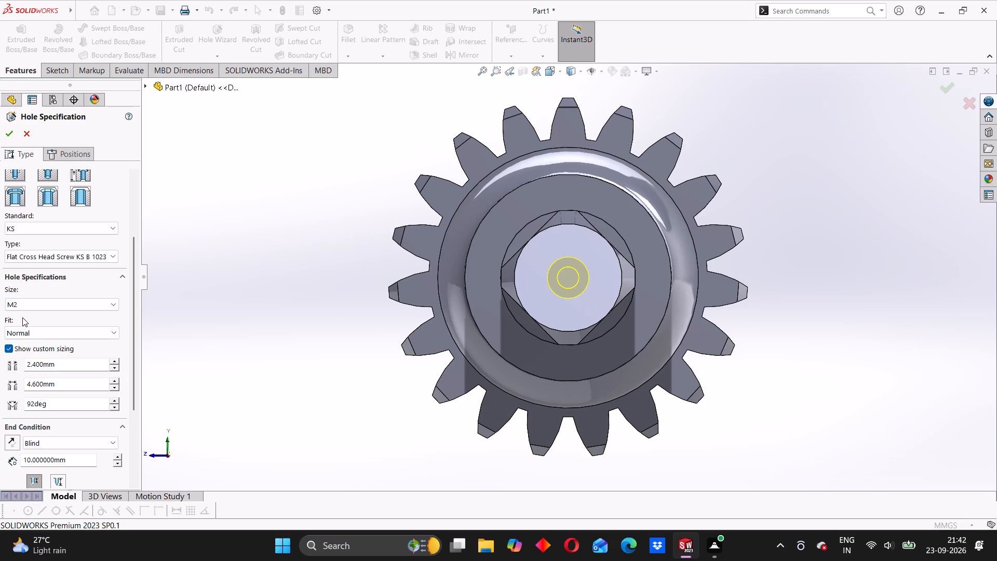
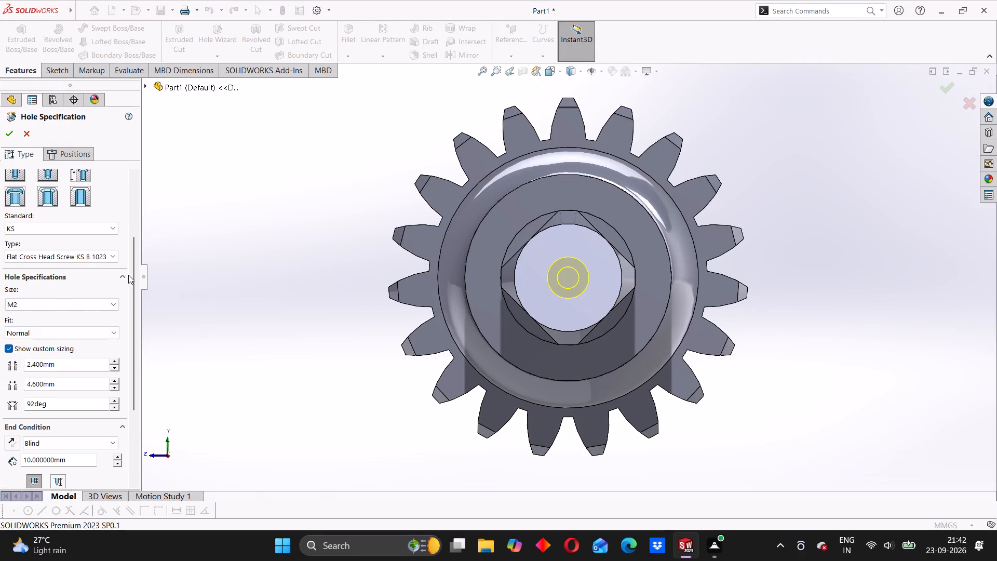
Set the countersink hole's blind depth to 5 mm and finish the hole on the square end.
{"action": "left_click_drag", "start_coordinate": [131, 273], "coordinate": [133, 287]}
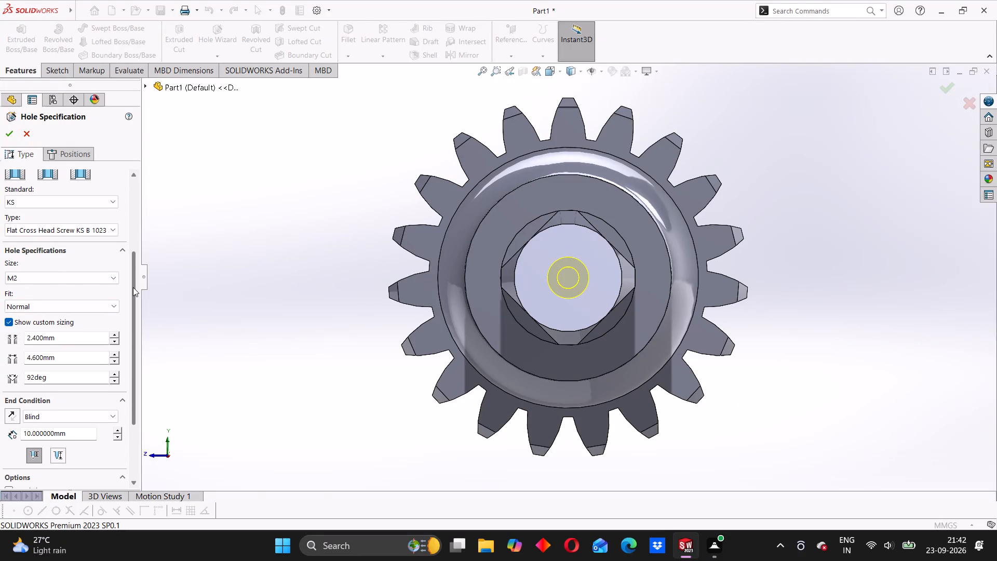
{"action": "left_click_drag", "start_coordinate": [133, 287], "coordinate": [134, 298]}
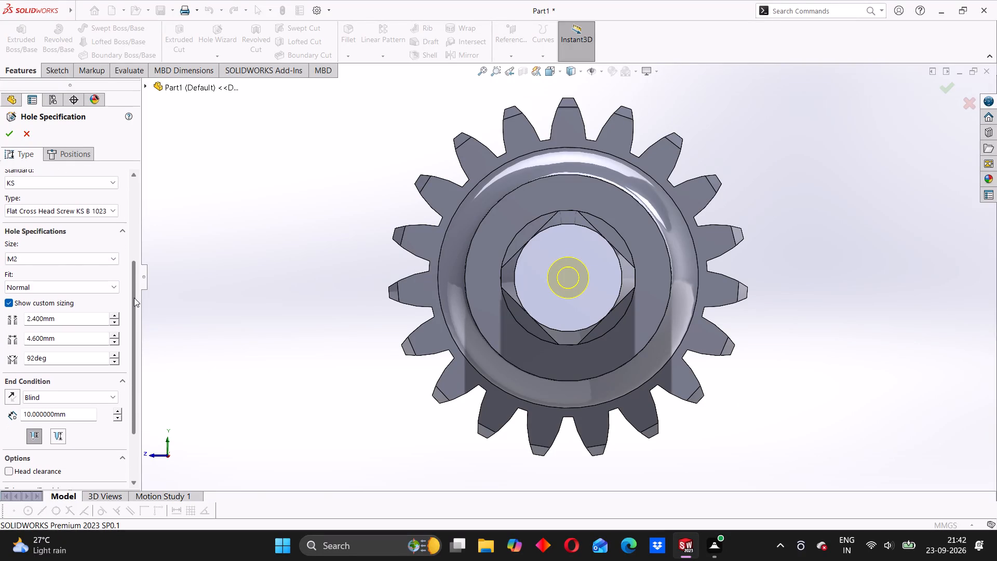
{"action": "left_click_drag", "start_coordinate": [134, 298], "coordinate": [127, 346]}
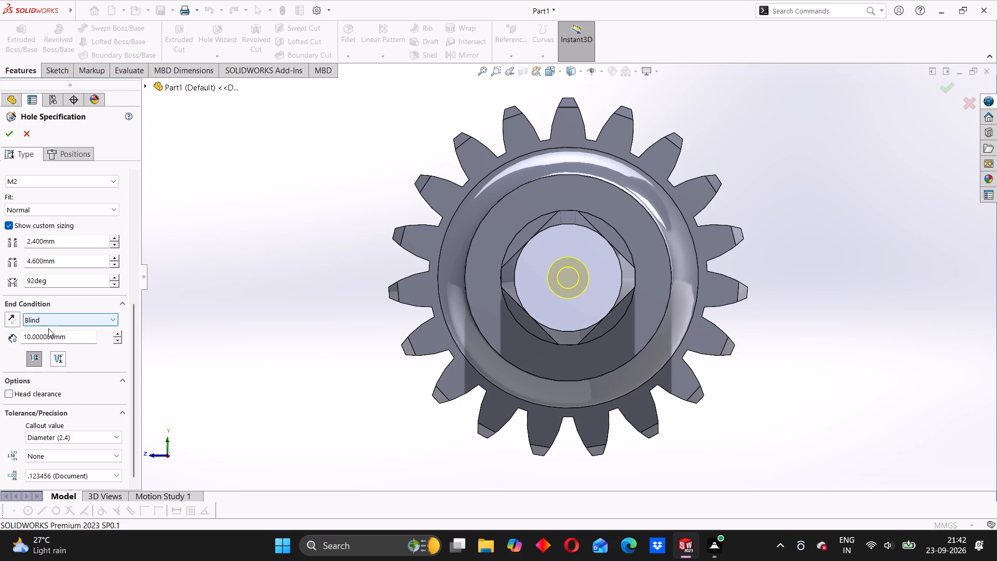
{"action": "left_click_drag", "start_coordinate": [31, 336], "coordinate": [24, 336]}
{"action": "left_click_drag", "start_coordinate": [75, 341], "coordinate": [25, 341]}
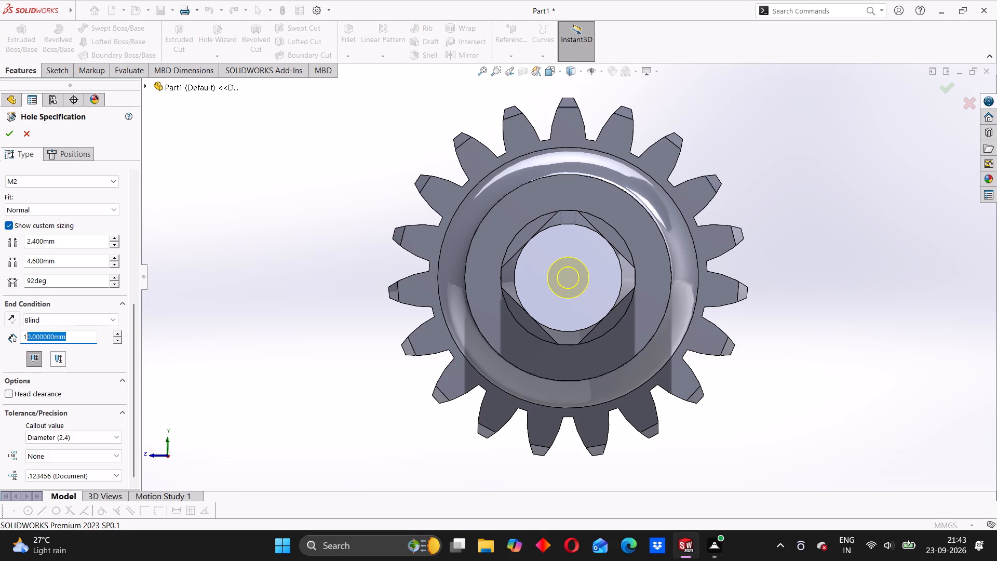
{"action": "left_click_drag", "start_coordinate": [25, 341], "coordinate": [20, 343]}
{"action": "key", "text": "5"}
{"action": "key", "text": "Return"}
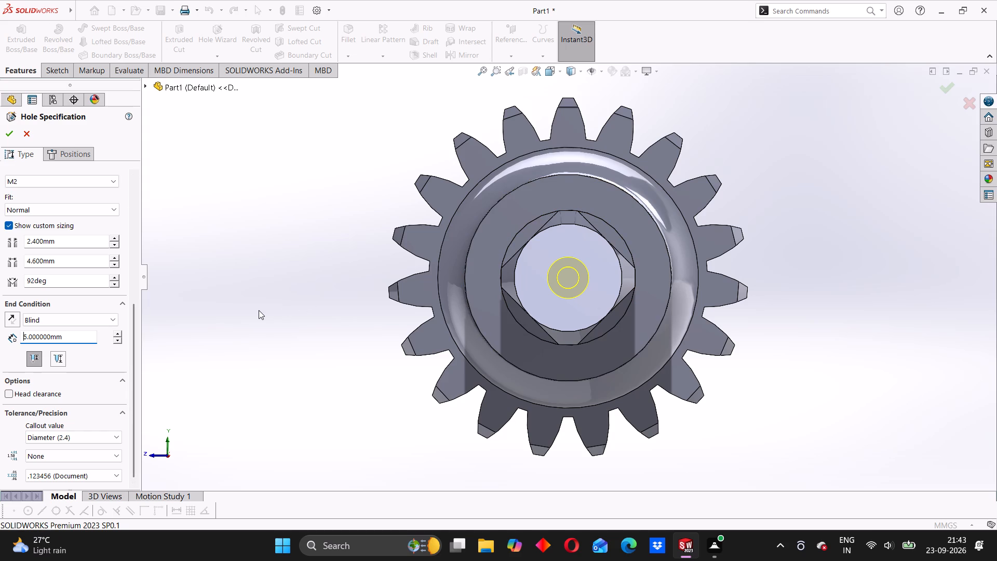
{"action": "left_click", "coordinate": [14, 136]}
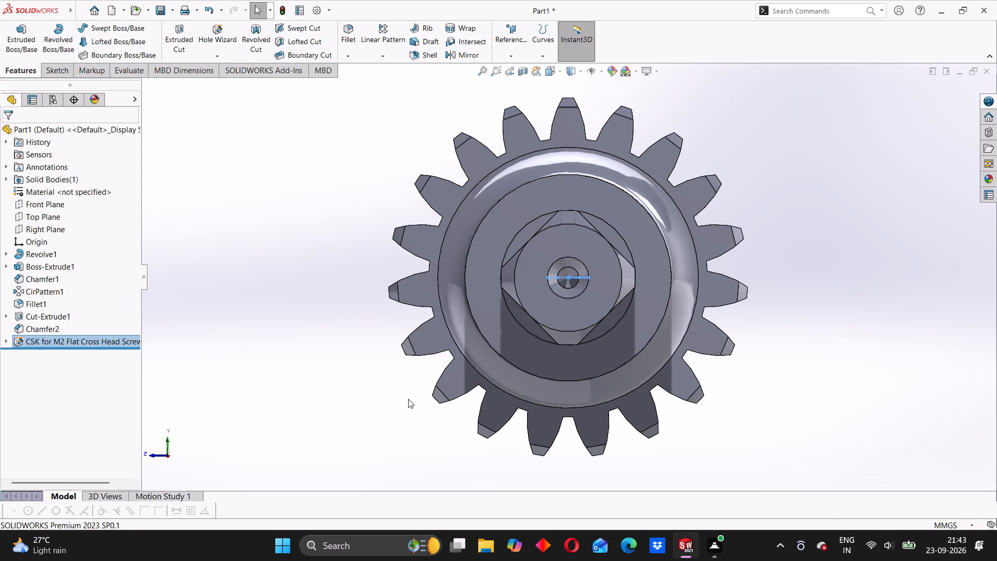
Examine the countersink hole in the square end and the whole gear shaft from several angles.
{"action": "middle_click_drag", "start_coordinate": [408, 399], "coordinate": [438, 382]}
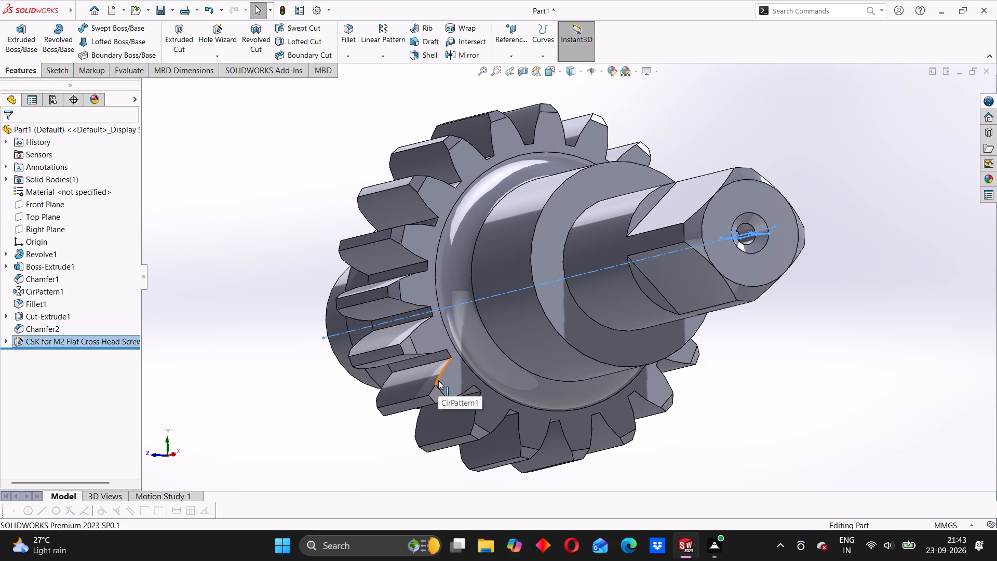
{"action": "key", "text": "Escape"}
{"action": "middle_click_drag", "start_coordinate": [812, 310], "coordinate": [739, 314]}
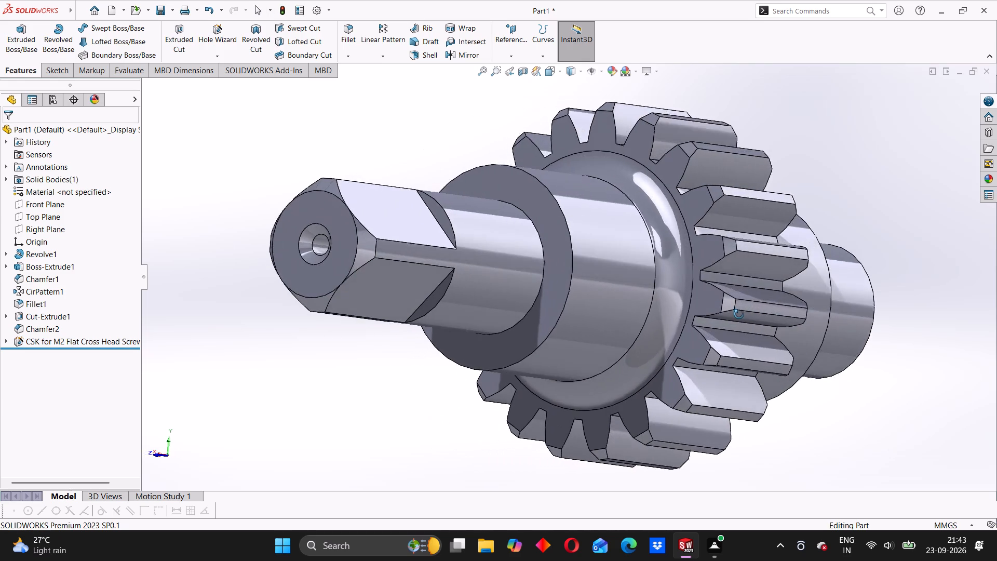
{"action": "middle_click_drag", "start_coordinate": [739, 314], "coordinate": [814, 292]}
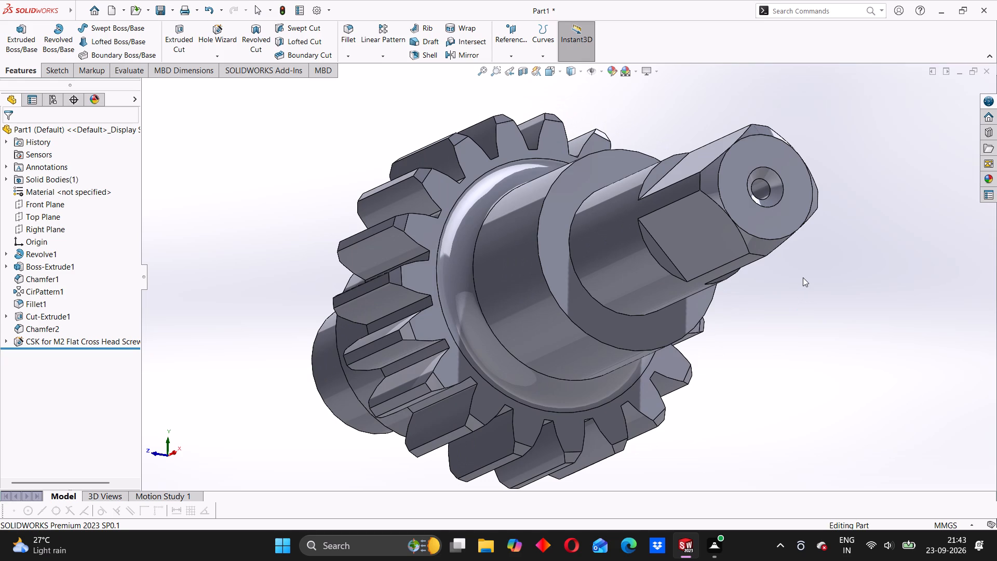
{"action": "middle_click_drag", "start_coordinate": [798, 287], "coordinate": [828, 326]}
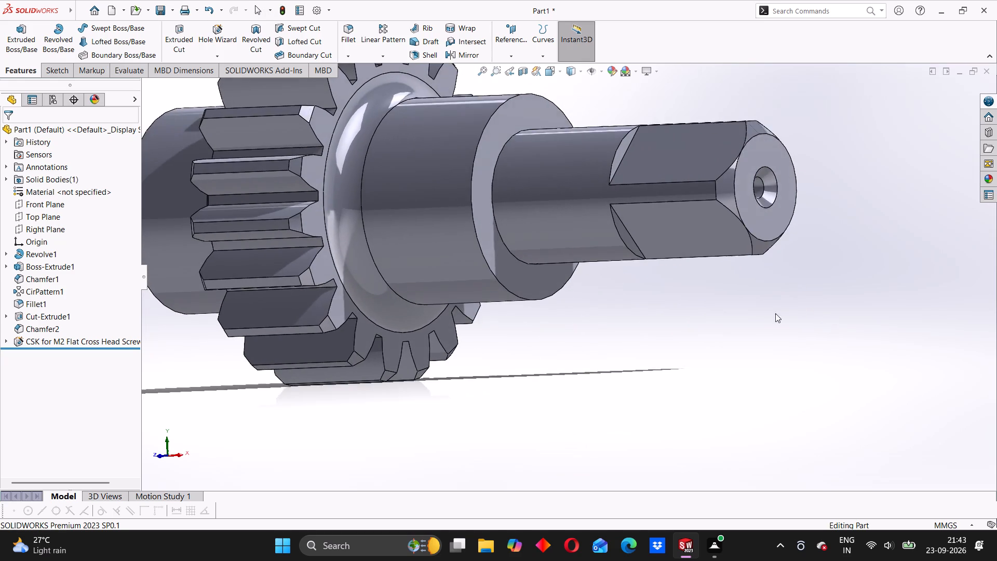
{"action": "scroll", "coordinate": [732, 306], "scroll_direction": "up", "scroll_amount": 4}
{"action": "middle_click_drag", "start_coordinate": [507, 308], "coordinate": [533, 307]}
{"action": "scroll", "coordinate": [291, 261], "scroll_direction": "up", "scroll_amount": 3}
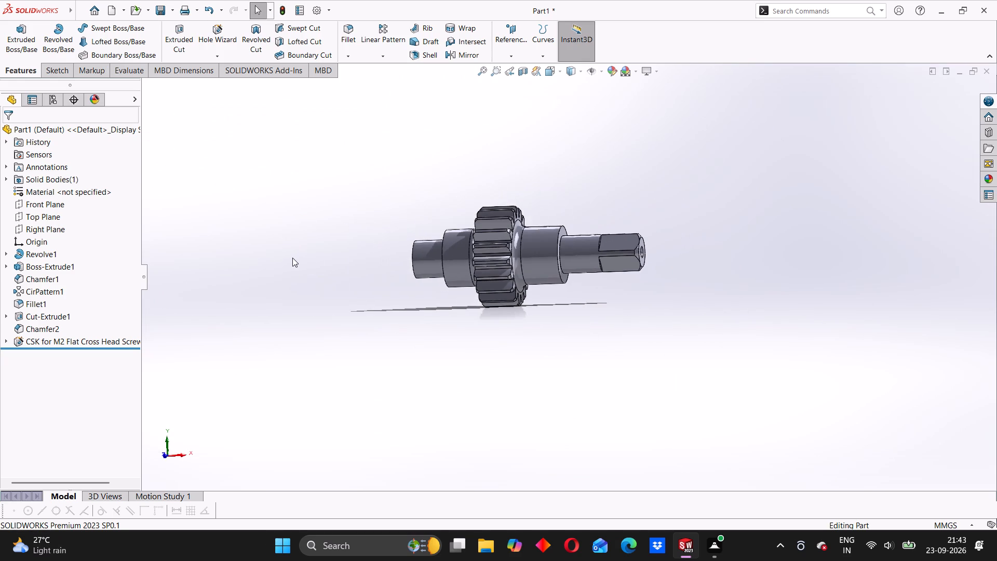
Add a KS M2 countersink hole with 5 mm blind depth at the centre of the shaft's plain round end face.
{"action": "middle_click_drag", "start_coordinate": [355, 267], "coordinate": [464, 282]}
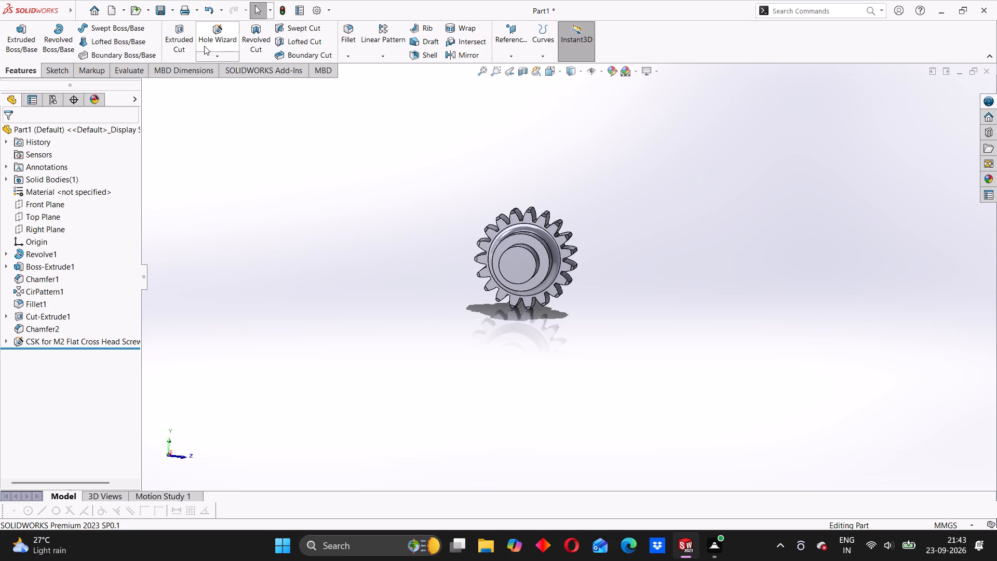
{"action": "left_click", "coordinate": [214, 38]}
{"action": "scroll", "coordinate": [518, 274], "scroll_direction": "down", "scroll_amount": 1}
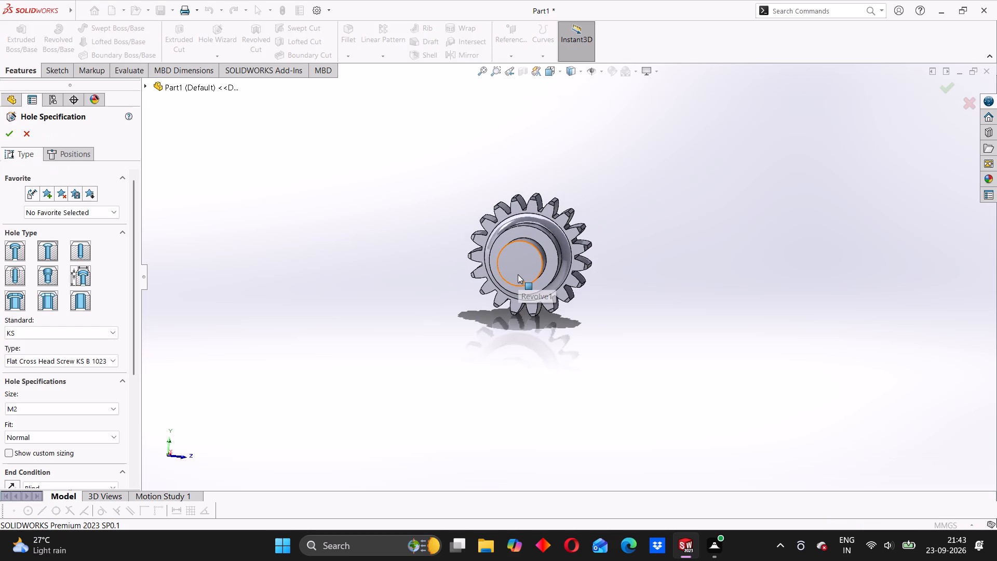
{"action": "scroll", "coordinate": [518, 274], "scroll_direction": "down", "scroll_amount": 3}
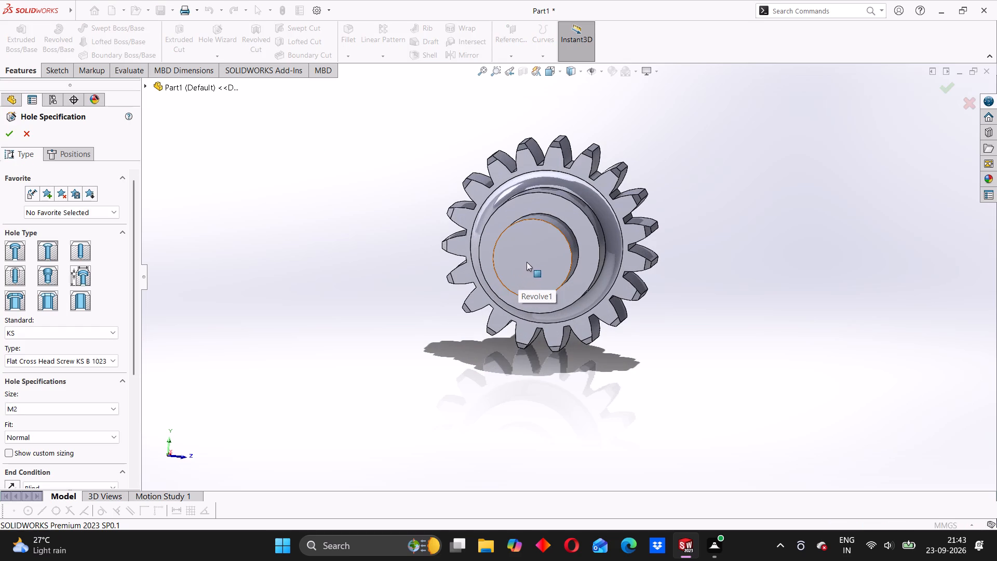
{"action": "left_click", "coordinate": [62, 157]}
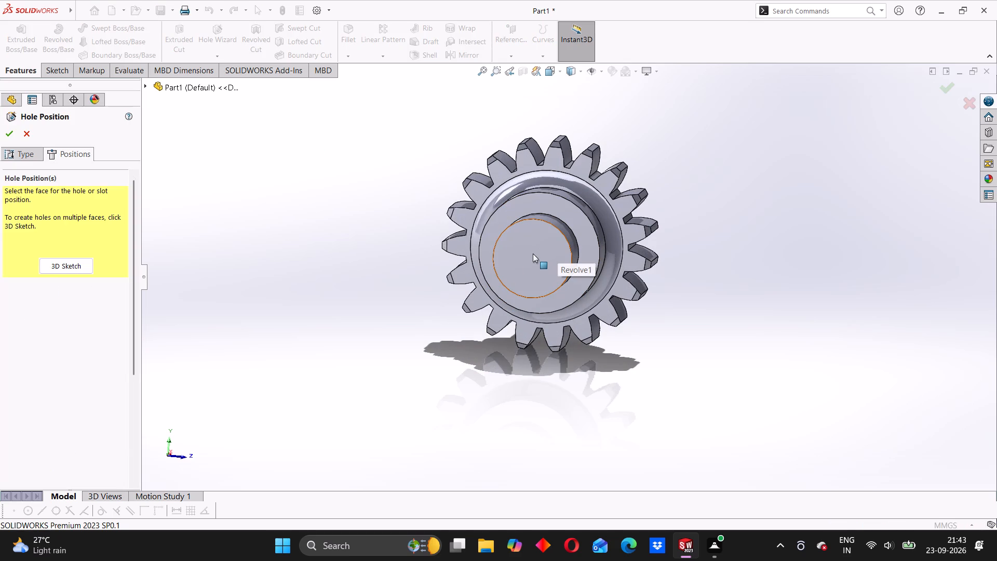
{"action": "left_click", "coordinate": [527, 258]}
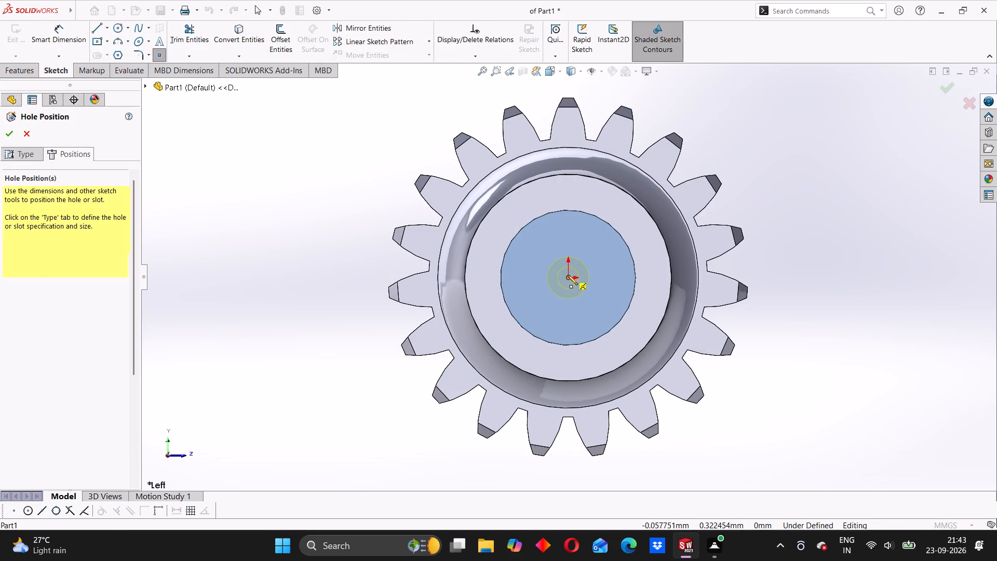
{"action": "left_click", "coordinate": [567, 278]}
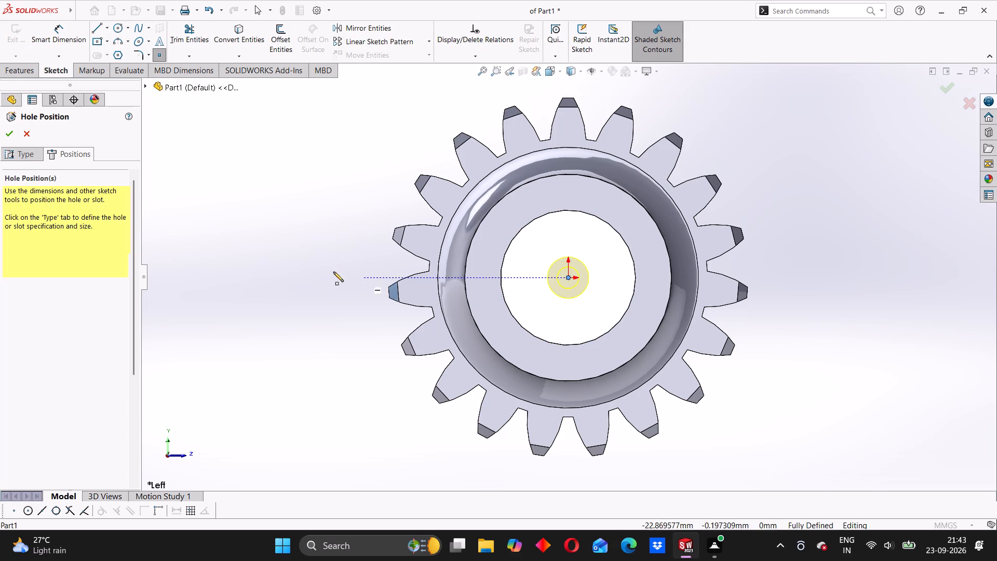
{"action": "left_click", "coordinate": [30, 158]}
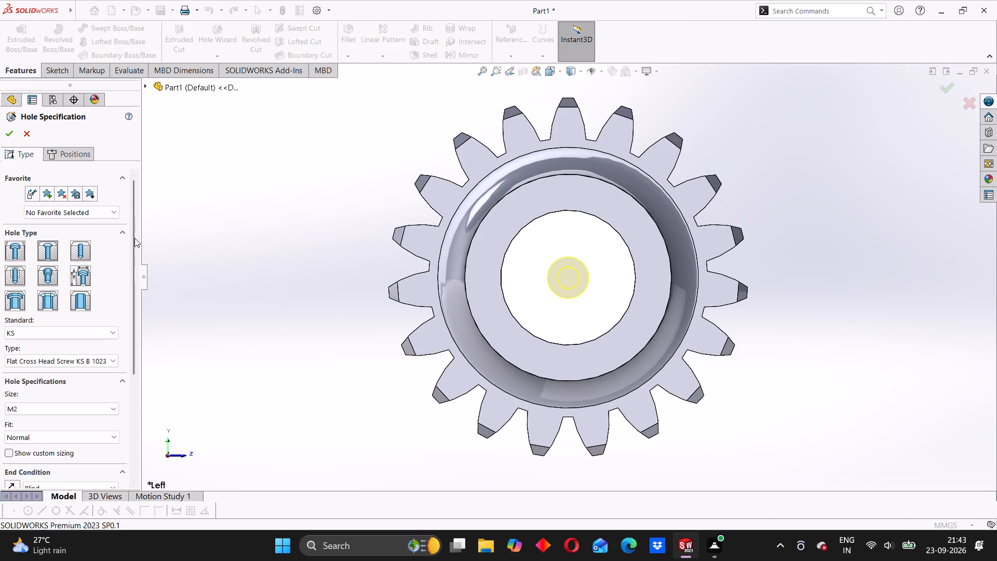
{"action": "left_click_drag", "start_coordinate": [134, 244], "coordinate": [139, 278]}
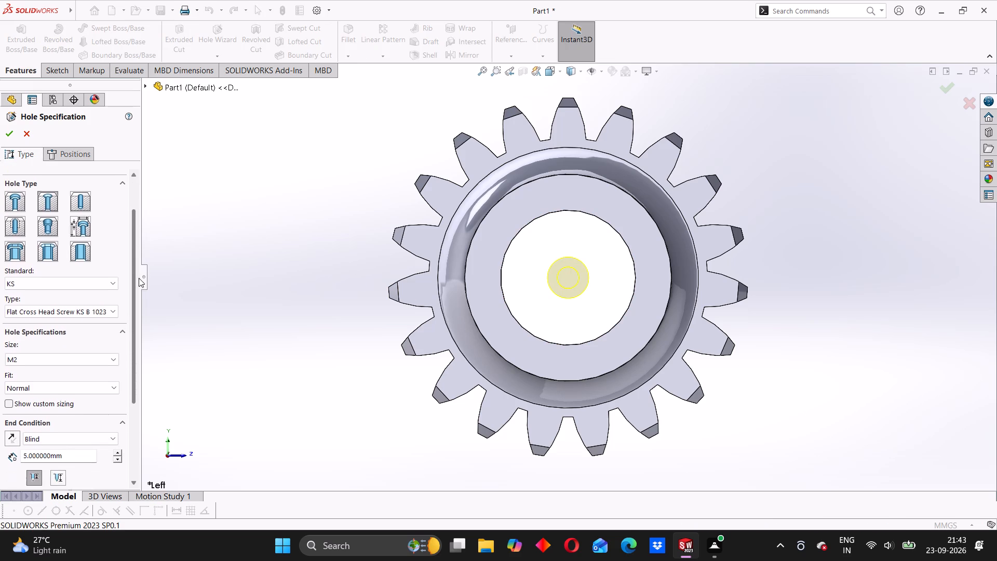
{"action": "left_click_drag", "start_coordinate": [139, 278], "coordinate": [127, 372]}
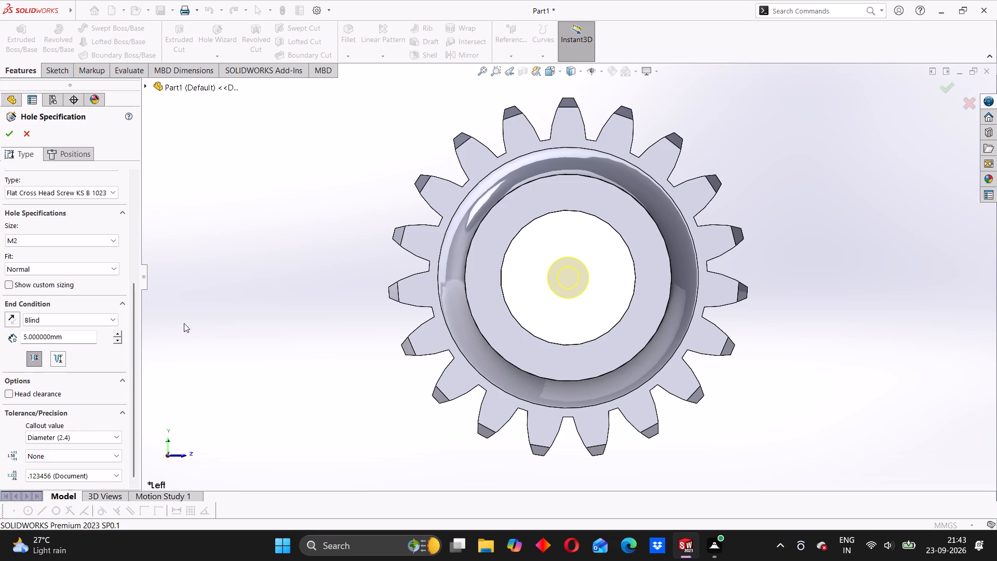
{"action": "left_click_drag", "start_coordinate": [133, 321], "coordinate": [134, 292]}
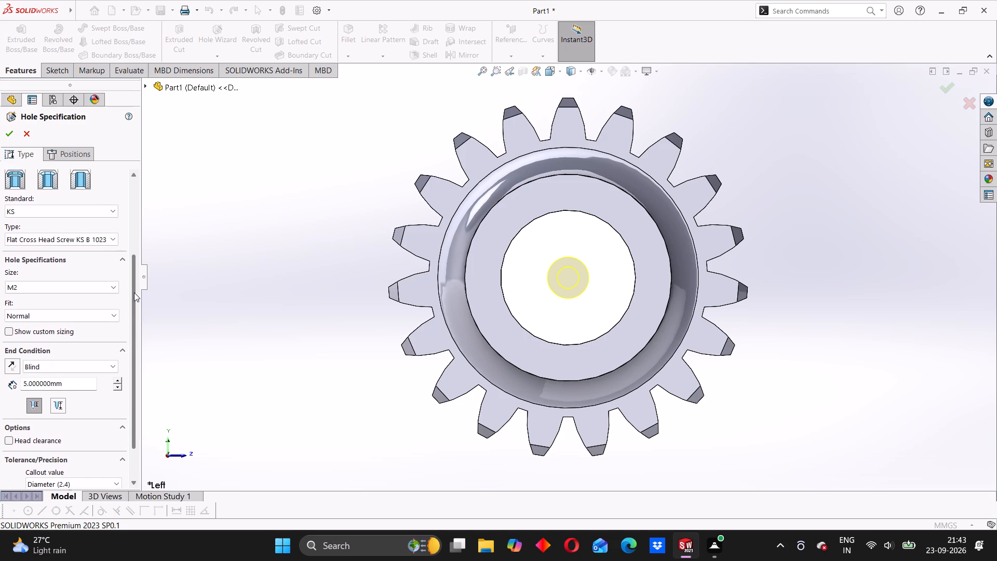
{"action": "left_click_drag", "start_coordinate": [134, 292], "coordinate": [136, 347]}
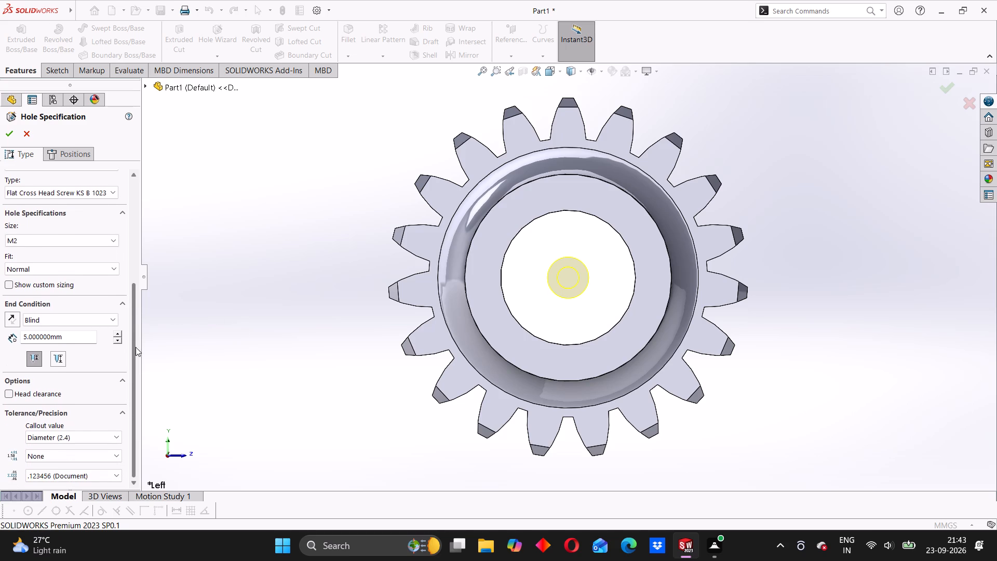
{"action": "left_click_drag", "start_coordinate": [136, 347], "coordinate": [136, 360]}
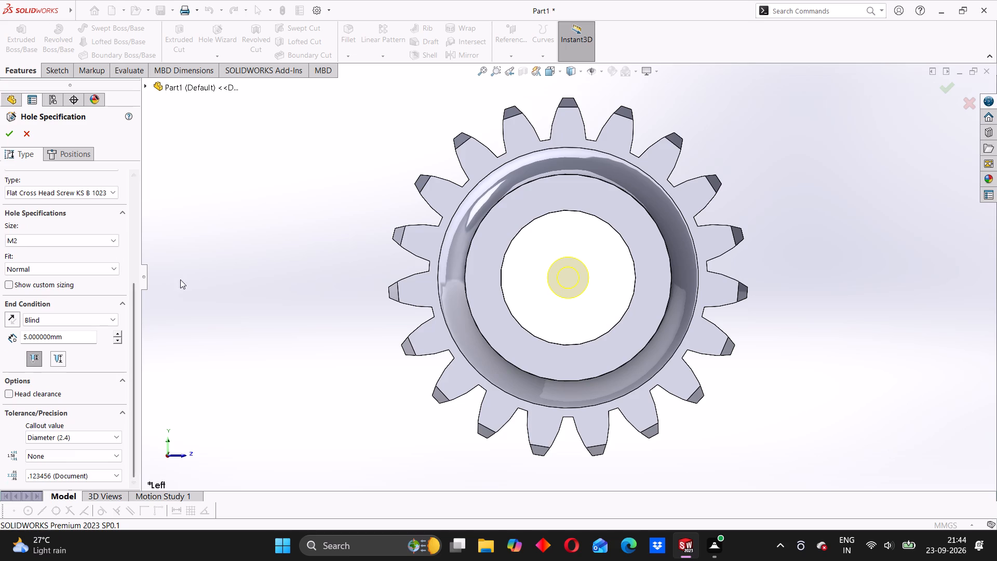
{"action": "left_click", "coordinate": [15, 136]}
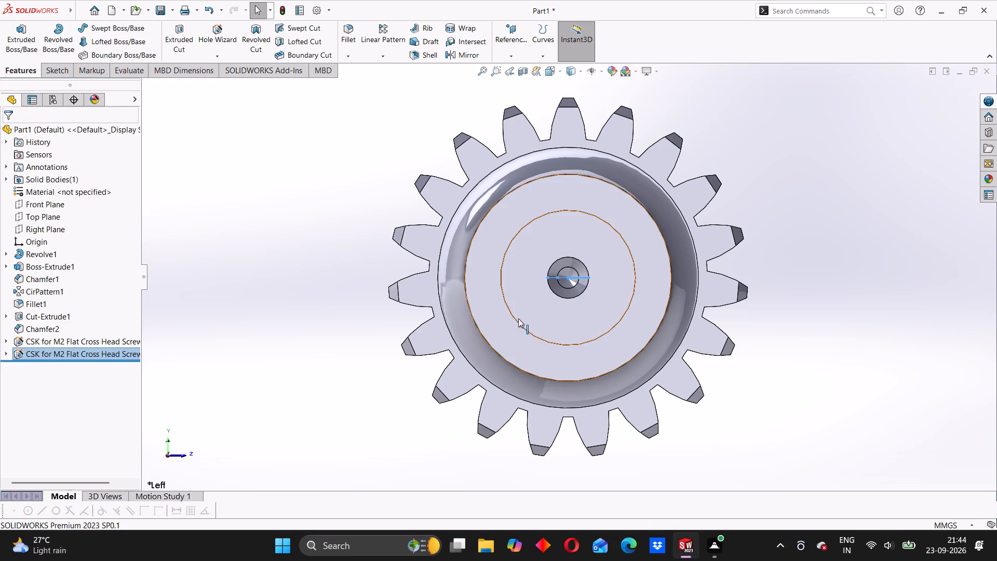
Examine the gear shaft and the countersink holes at both ends from several angles, selecting the plain end's hole edge.
{"action": "middle_click_drag", "start_coordinate": [502, 346], "coordinate": [528, 337]}
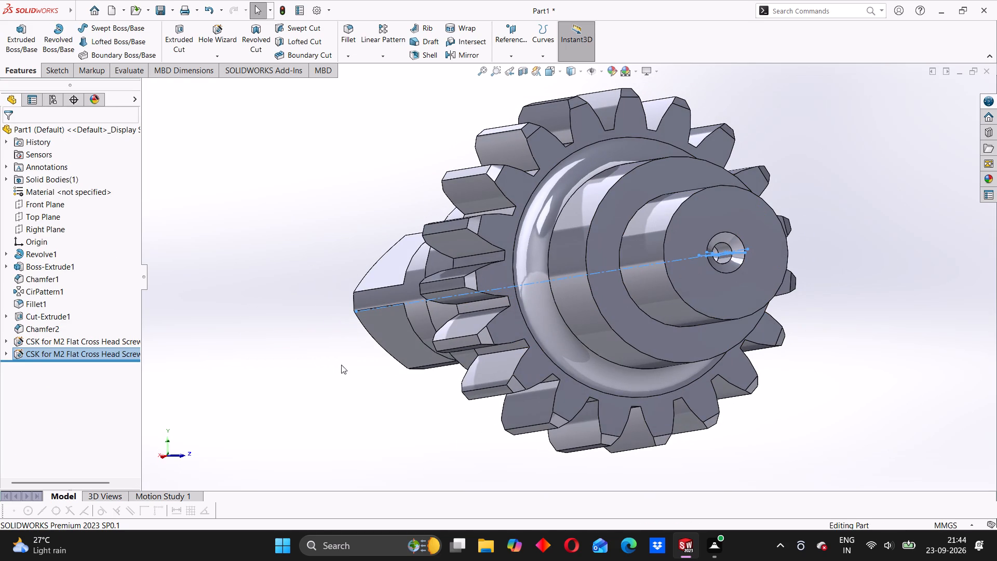
{"action": "key", "text": "Escape"}
{"action": "middle_click_drag", "start_coordinate": [306, 352], "coordinate": [370, 344]}
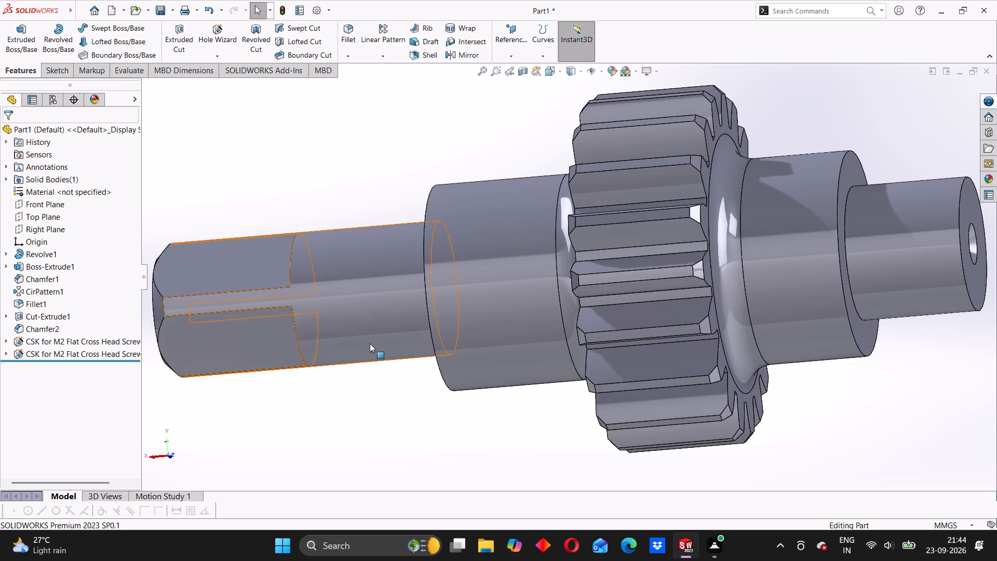
{"action": "scroll", "coordinate": [370, 343], "scroll_direction": "up", "scroll_amount": 3}
{"action": "middle_click_drag", "start_coordinate": [411, 371], "coordinate": [352, 371]}
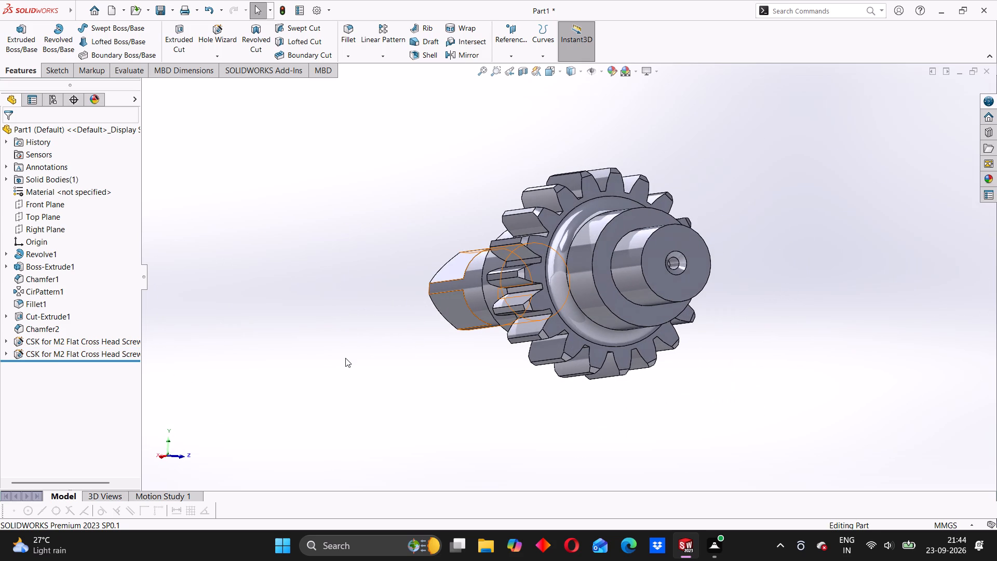
{"action": "scroll", "coordinate": [415, 340], "scroll_direction": "down", "scroll_amount": 1}
{"action": "scroll", "coordinate": [487, 318], "scroll_direction": "up", "scroll_amount": 1}
{"action": "middle_click_drag", "start_coordinate": [488, 352], "coordinate": [461, 363]}
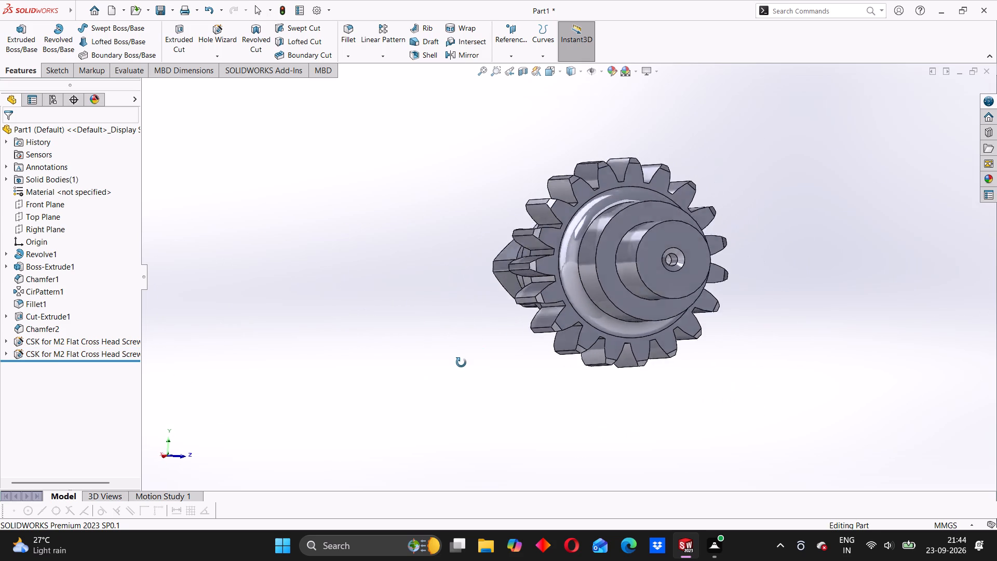
{"action": "middle_click_drag", "start_coordinate": [461, 363], "coordinate": [537, 329]}
{"action": "scroll", "coordinate": [531, 324], "scroll_direction": "up", "scroll_amount": 3}
{"action": "middle_click_drag", "start_coordinate": [523, 329], "coordinate": [513, 336]}
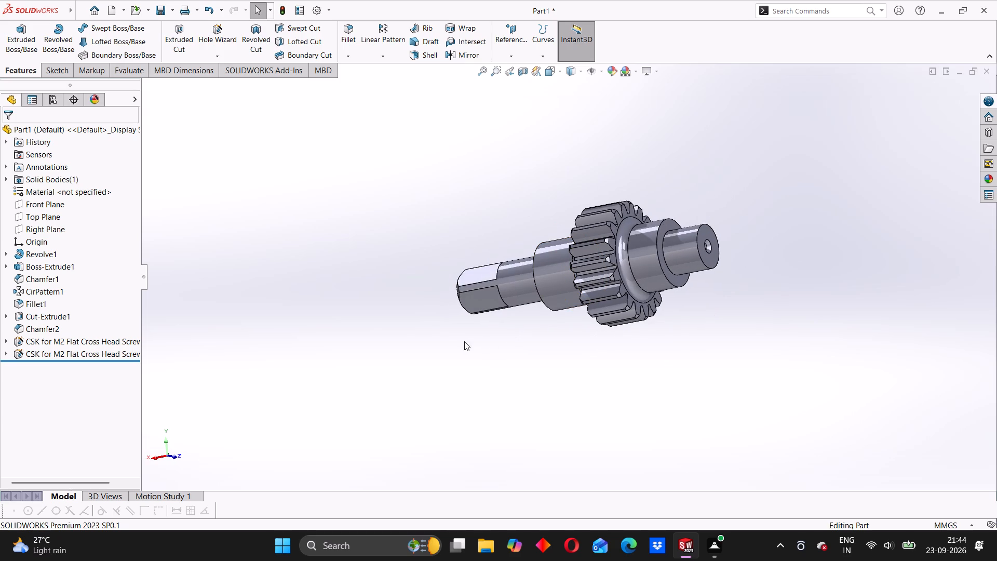
{"action": "scroll", "coordinate": [519, 288], "scroll_direction": "down", "scroll_amount": 3}
{"action": "middle_click_drag", "start_coordinate": [554, 358], "coordinate": [414, 364]}
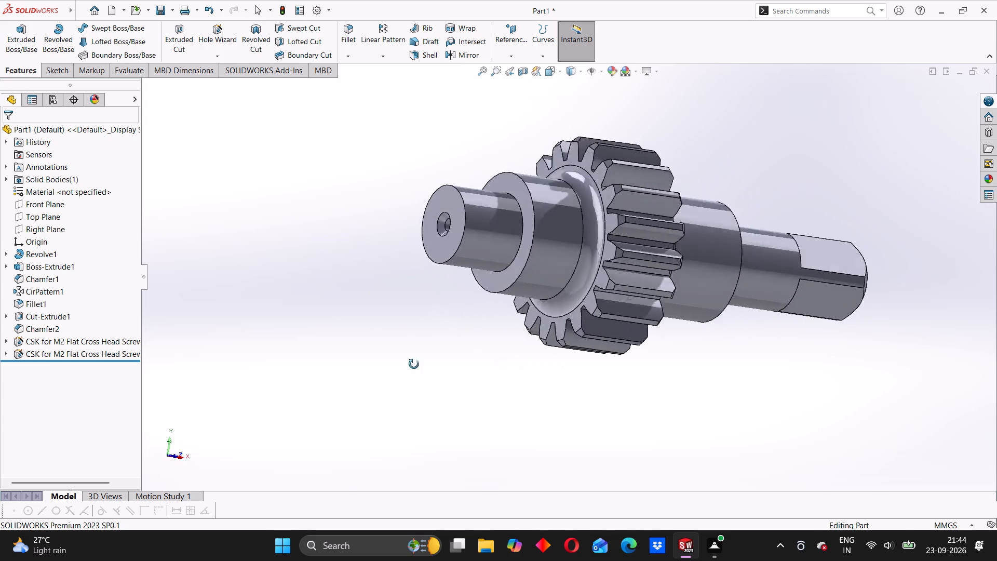
{"action": "middle_click_drag", "start_coordinate": [414, 364], "coordinate": [341, 352]}
{"action": "scroll", "coordinate": [534, 312], "scroll_direction": "up", "scroll_amount": 2}
{"action": "middle_click_drag", "start_coordinate": [559, 290], "coordinate": [477, 310]}
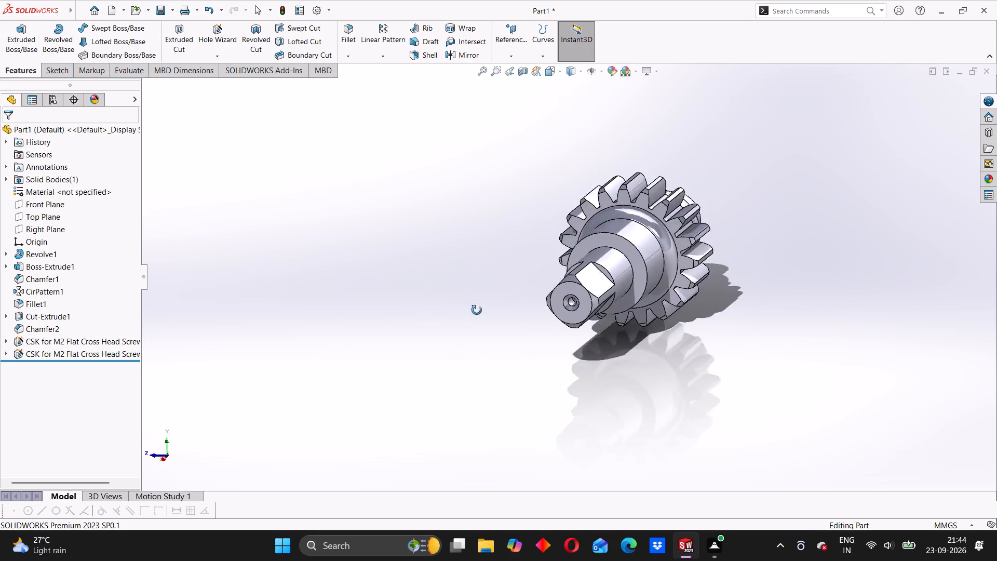
{"action": "middle_click_drag", "start_coordinate": [477, 310], "coordinate": [671, 246]}
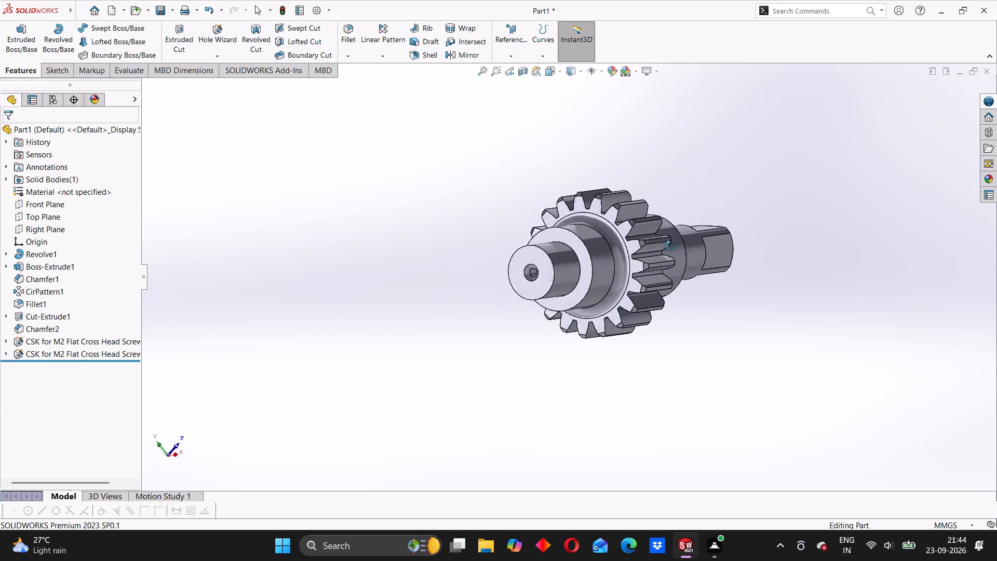
{"action": "middle_click_drag", "start_coordinate": [671, 246], "coordinate": [728, 245]}
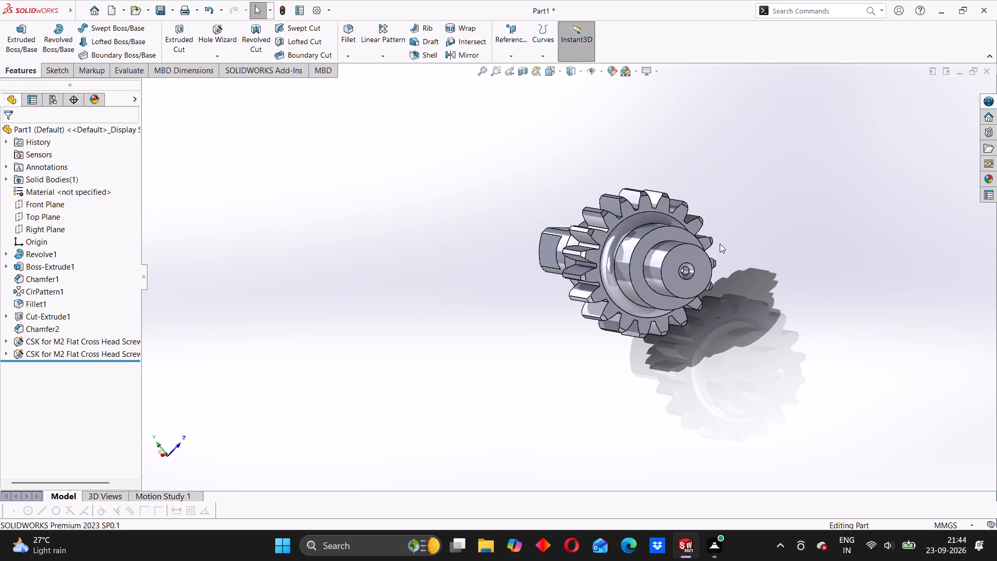
{"action": "left_click", "coordinate": [679, 270]}
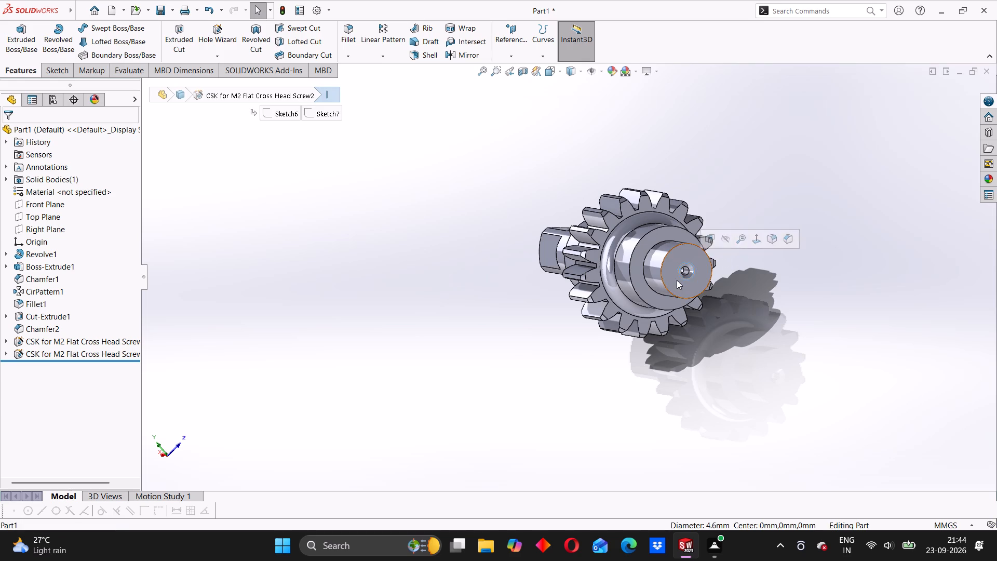
Examine the finished gear shaft from several angles, checking the teeth, the square end and the countersinks at both ends.
{"action": "left_click", "coordinate": [512, 299]}
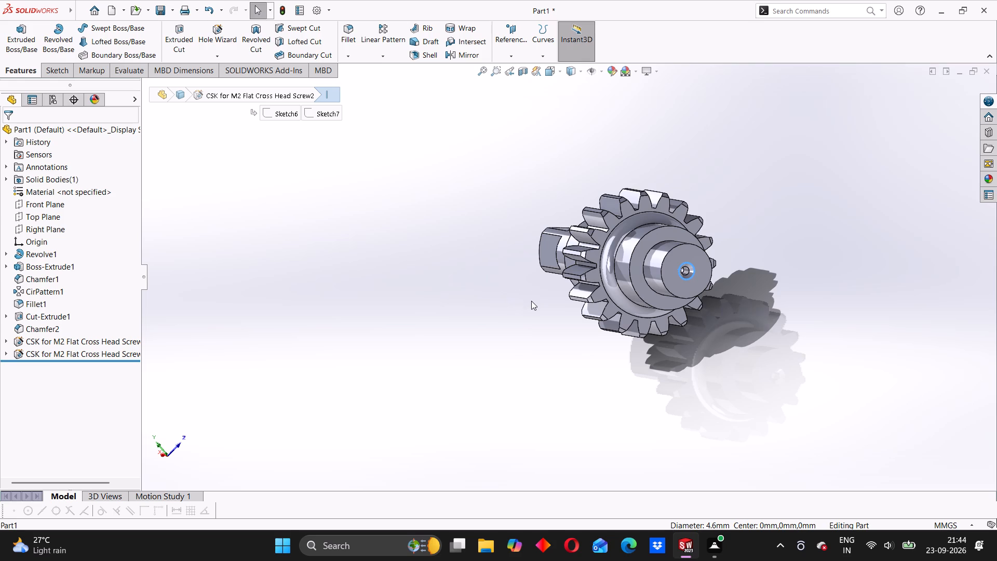
{"action": "middle_click_drag", "start_coordinate": [531, 309], "coordinate": [563, 312]}
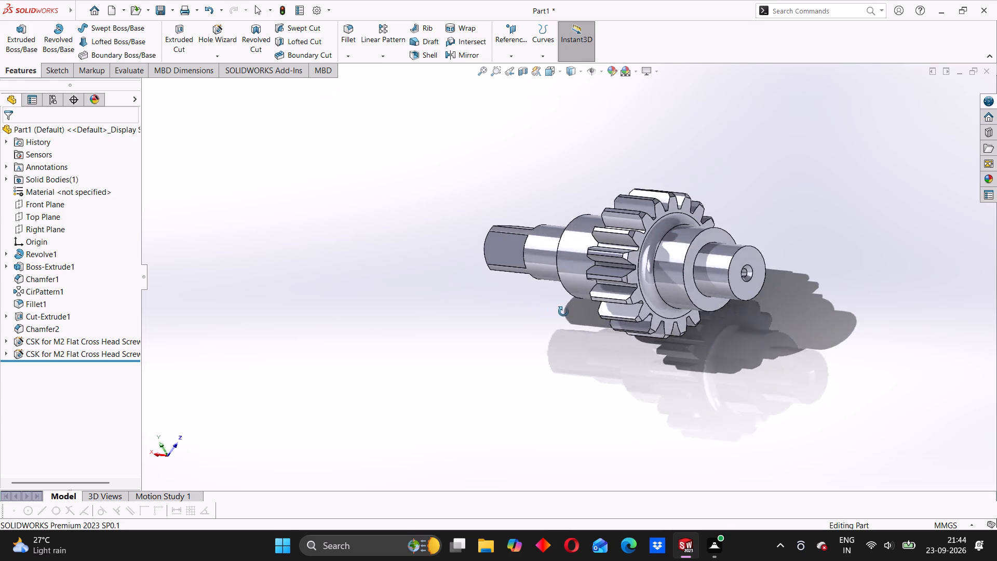
{"action": "middle_click_drag", "start_coordinate": [563, 312], "coordinate": [438, 338]}
{"action": "middle_click_drag", "start_coordinate": [452, 335], "coordinate": [622, 404]}
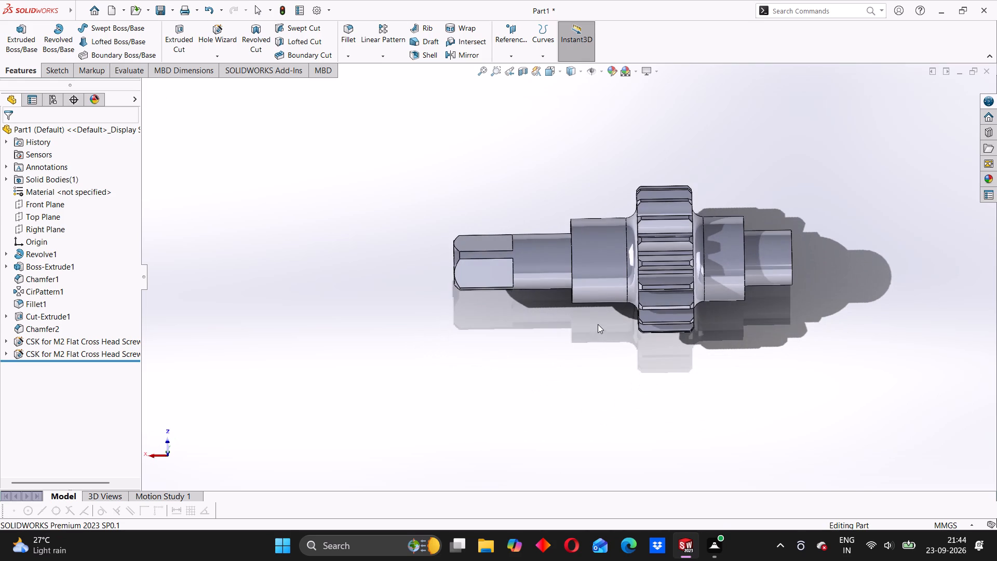
{"action": "middle_click_drag", "start_coordinate": [587, 322], "coordinate": [375, 336]}
{"action": "middle_click_drag", "start_coordinate": [646, 324], "coordinate": [573, 272]}
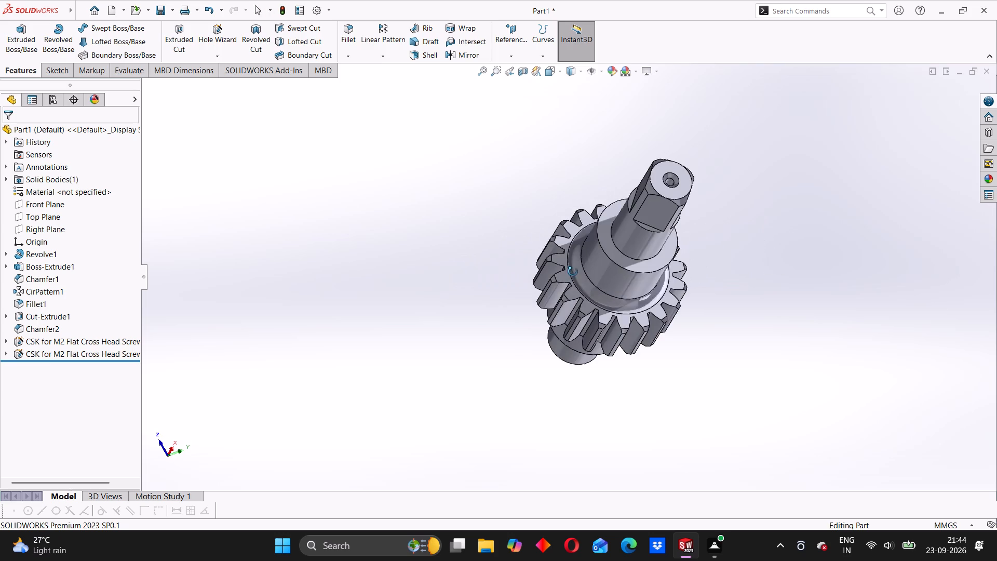
{"action": "middle_click_drag", "start_coordinate": [573, 272], "coordinate": [574, 272]}
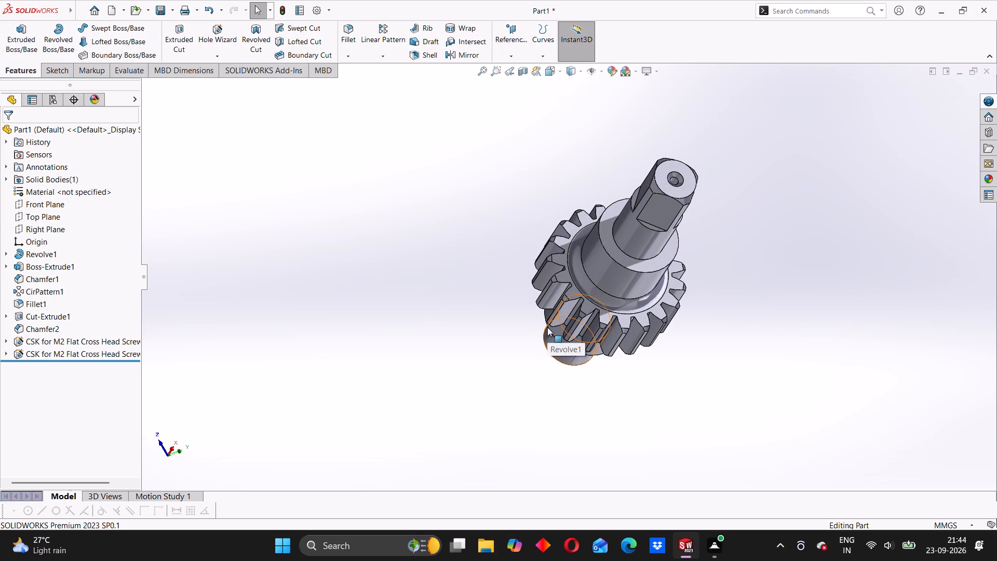
{"action": "middle_click_drag", "start_coordinate": [501, 302], "coordinate": [584, 376]}
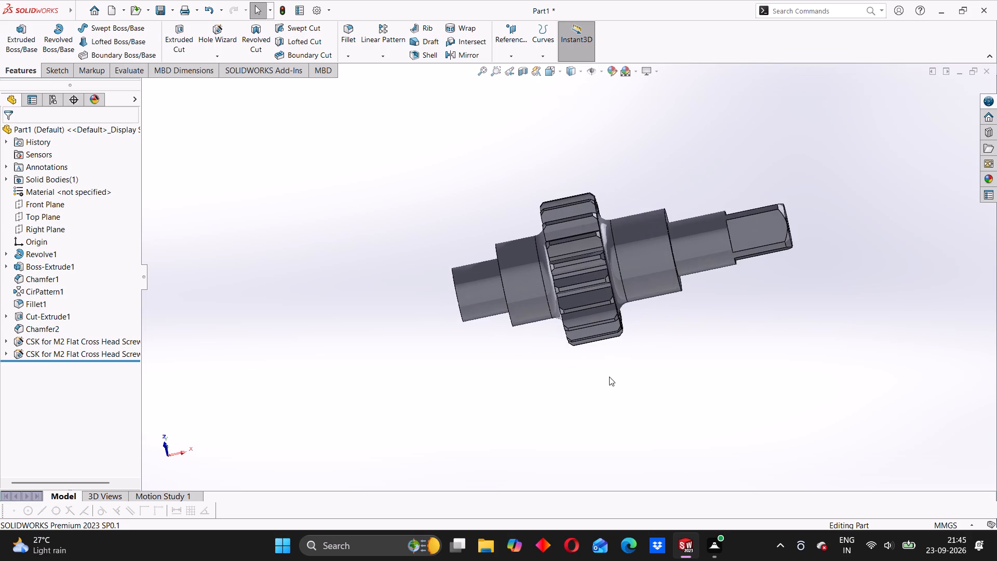
{"action": "middle_click_drag", "start_coordinate": [531, 367], "coordinate": [721, 336]}
{"action": "scroll", "coordinate": [531, 368], "scroll_direction": "up", "scroll_amount": 1}
{"action": "middle_click_drag", "start_coordinate": [686, 333], "coordinate": [637, 341]}
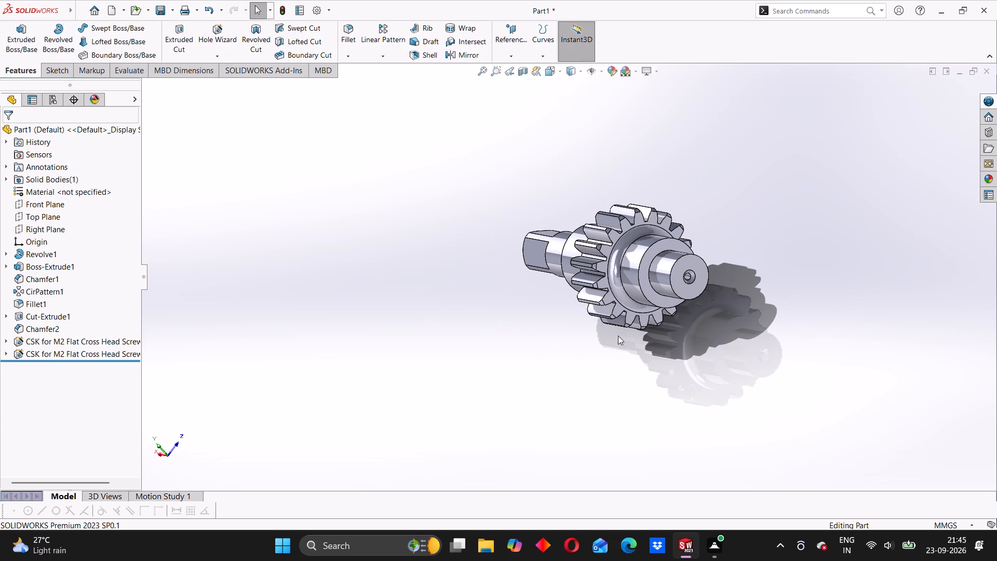
{"action": "scroll", "coordinate": [577, 292], "scroll_direction": "down", "scroll_amount": 2}
{"action": "scroll", "coordinate": [578, 292], "scroll_direction": "up", "scroll_amount": 2}
{"action": "middle_click_drag", "start_coordinate": [717, 319], "coordinate": [522, 340]}
{"action": "scroll", "coordinate": [715, 322], "scroll_direction": "up", "scroll_amount": 1}
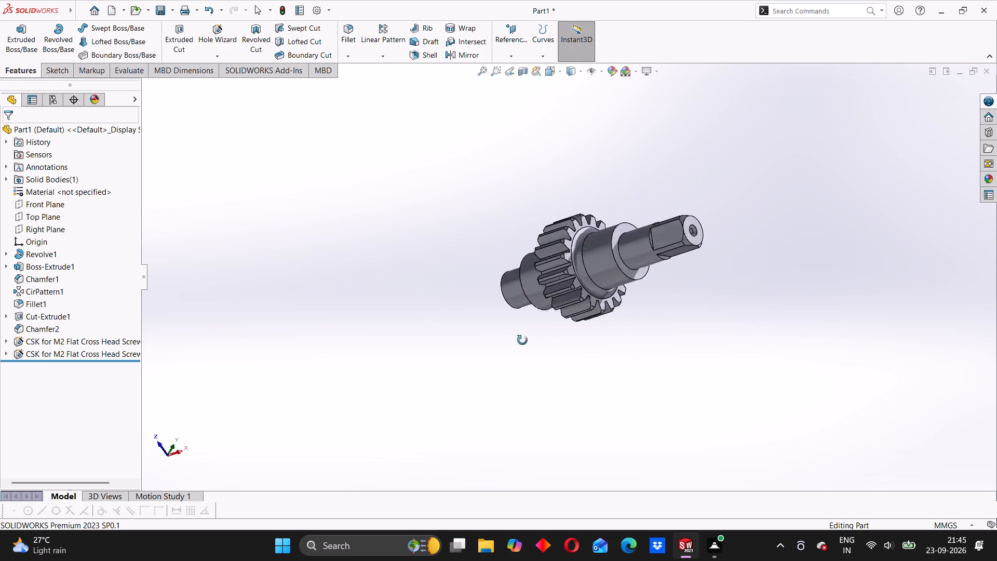
{"action": "middle_click_drag", "start_coordinate": [522, 340], "coordinate": [691, 276]}
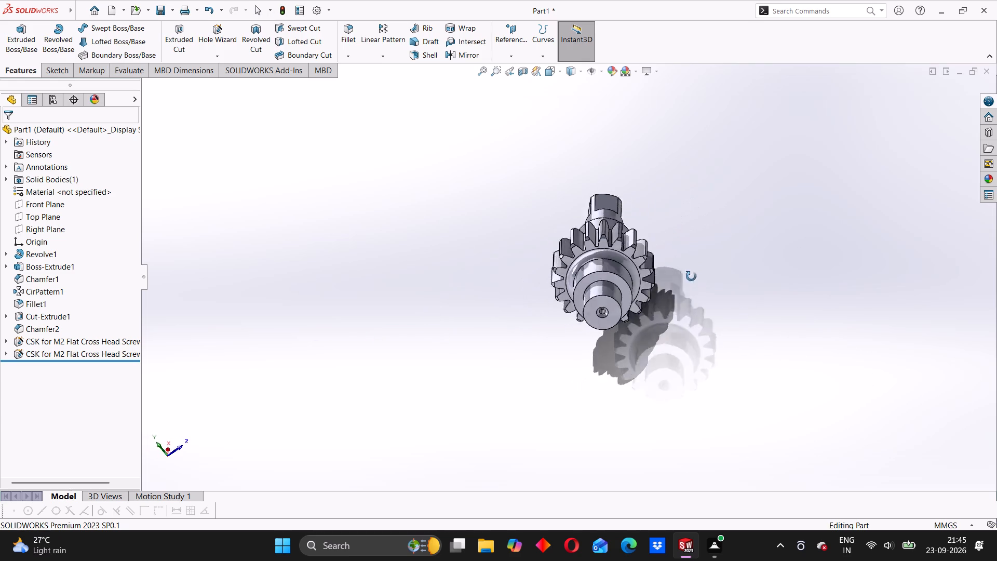
{"action": "middle_click_drag", "start_coordinate": [691, 276], "coordinate": [705, 250]}
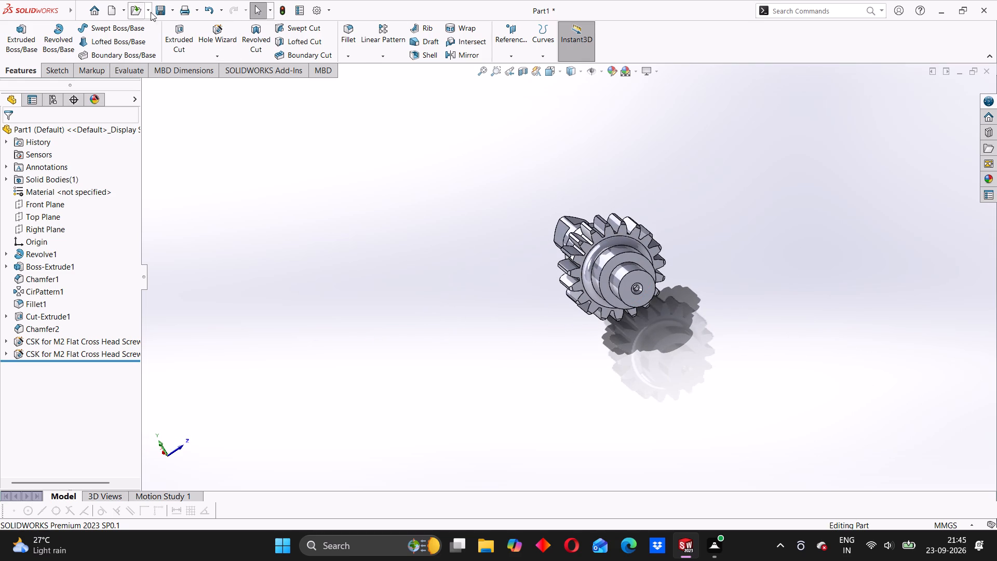
Start saving the part as a new file, and create and open a folder named "parts mech" in Downloads.
{"action": "left_click", "coordinate": [172, 8]}
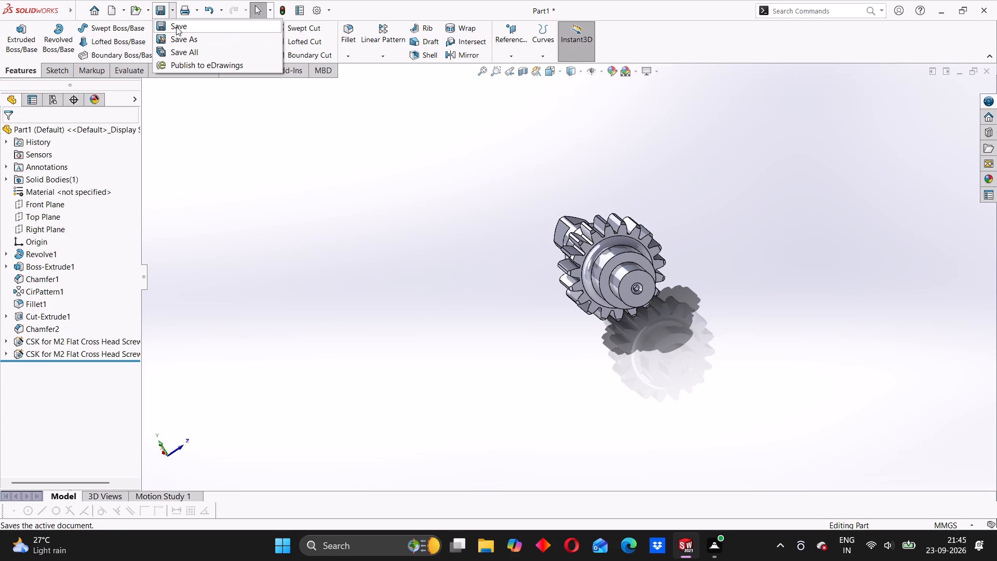
{"action": "left_click", "coordinate": [177, 37]}
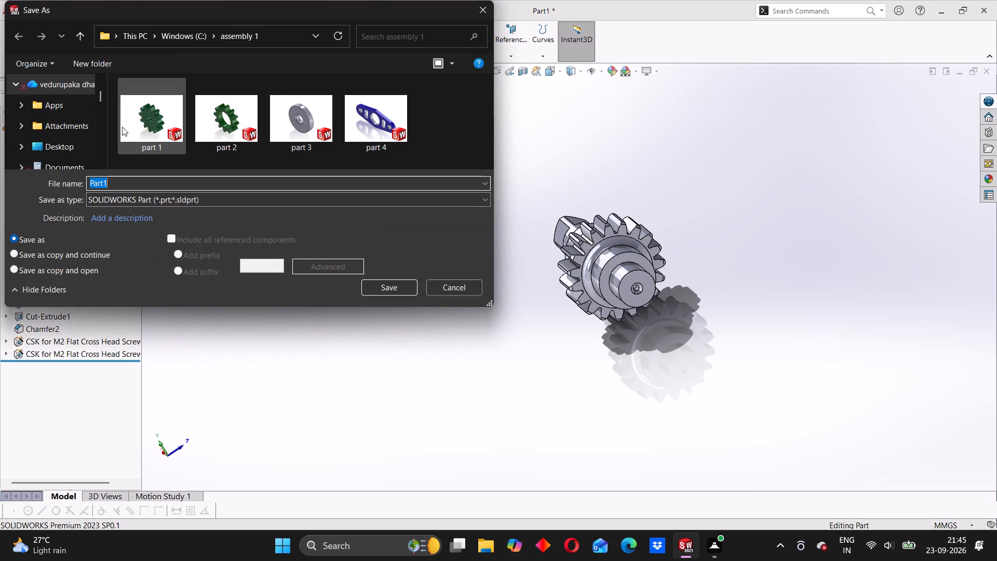
{"action": "scroll", "coordinate": [62, 110], "scroll_direction": "up", "scroll_amount": 3}
{"action": "scroll", "coordinate": [57, 121], "scroll_direction": "down", "scroll_amount": 1}
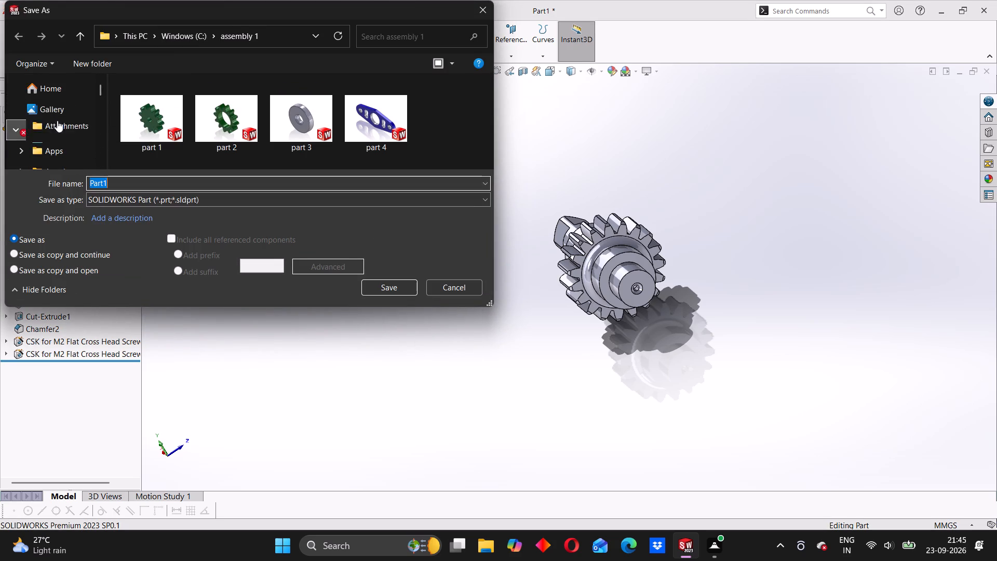
{"action": "scroll", "coordinate": [57, 121], "scroll_direction": "down", "scroll_amount": 4}
{"action": "left_click", "coordinate": [47, 129]}
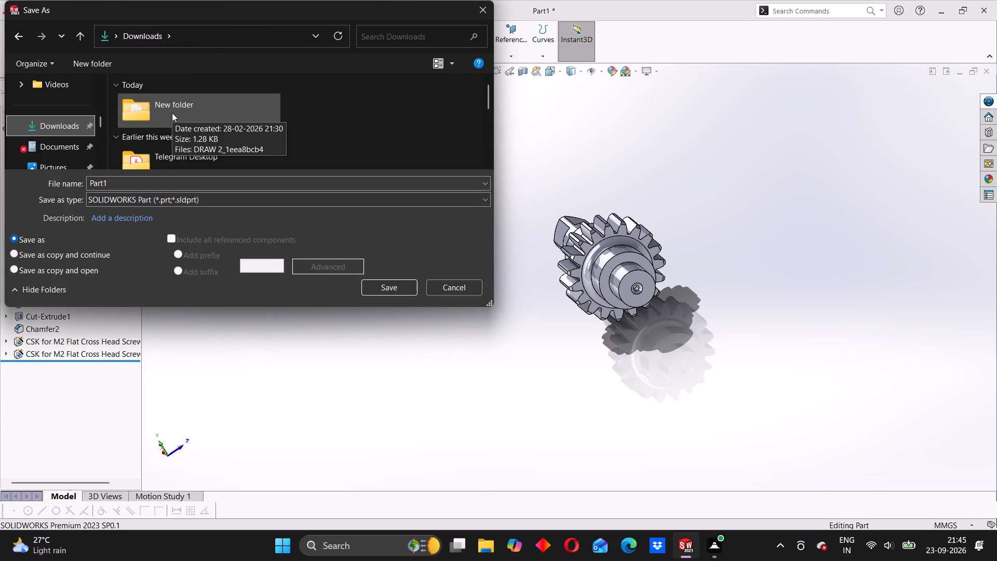
{"action": "double_click", "coordinate": [179, 110]}
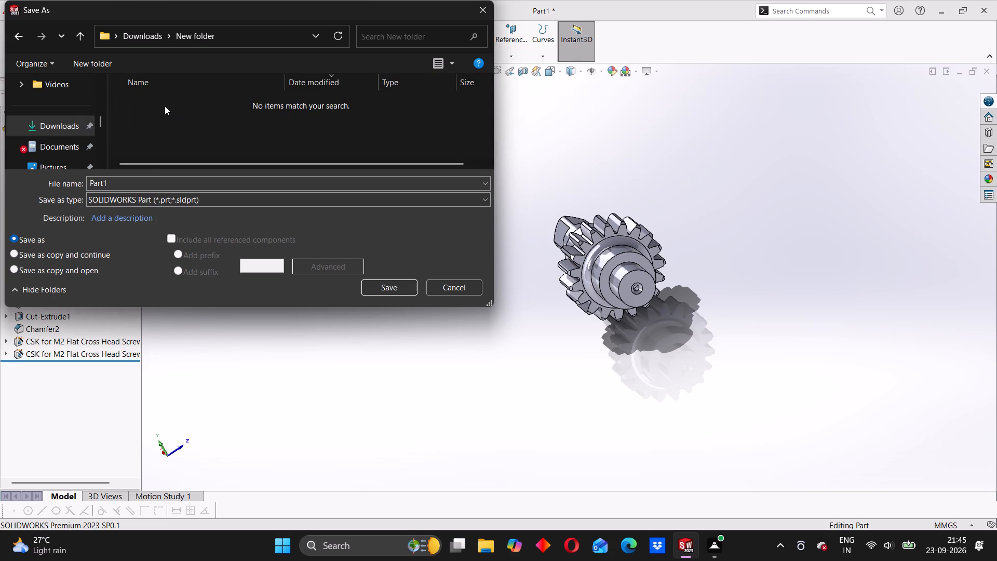
{"action": "left_click", "coordinate": [18, 37]}
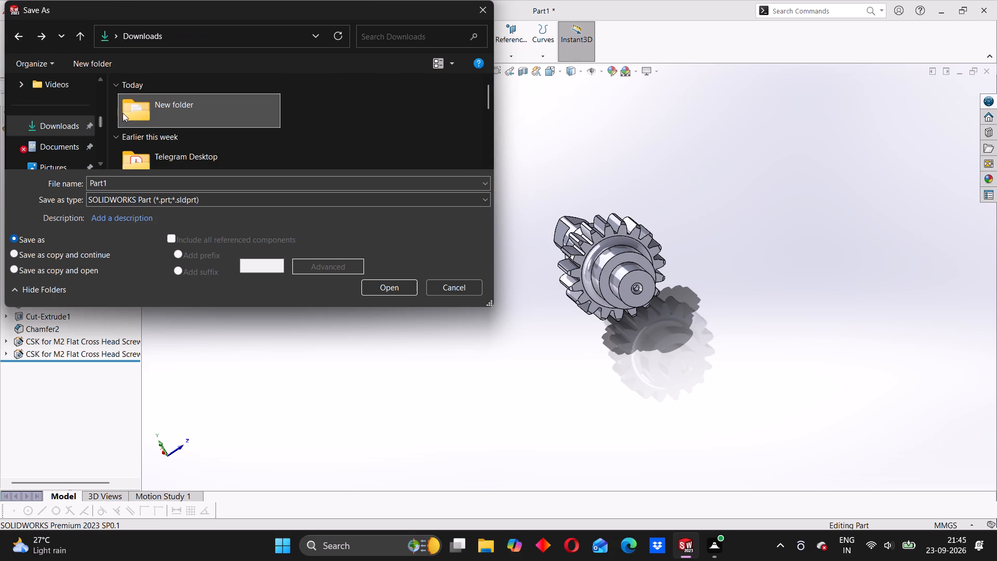
{"action": "scroll", "coordinate": [187, 128], "scroll_direction": "down", "scroll_amount": 1}
{"action": "scroll", "coordinate": [184, 127], "scroll_direction": "up", "scroll_amount": 2}
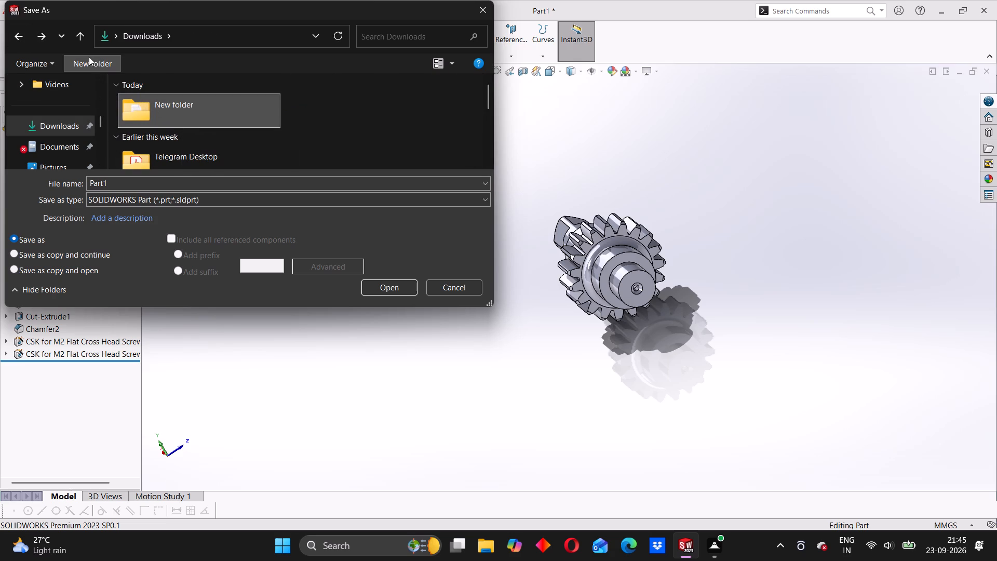
{"action": "left_click", "coordinate": [94, 66]}
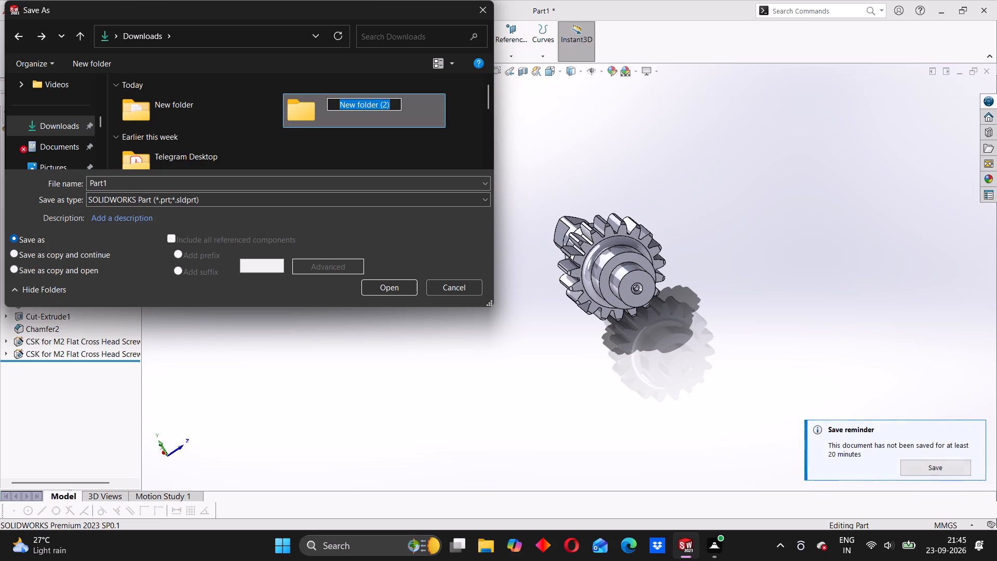
{"action": "key", "text": "p"}
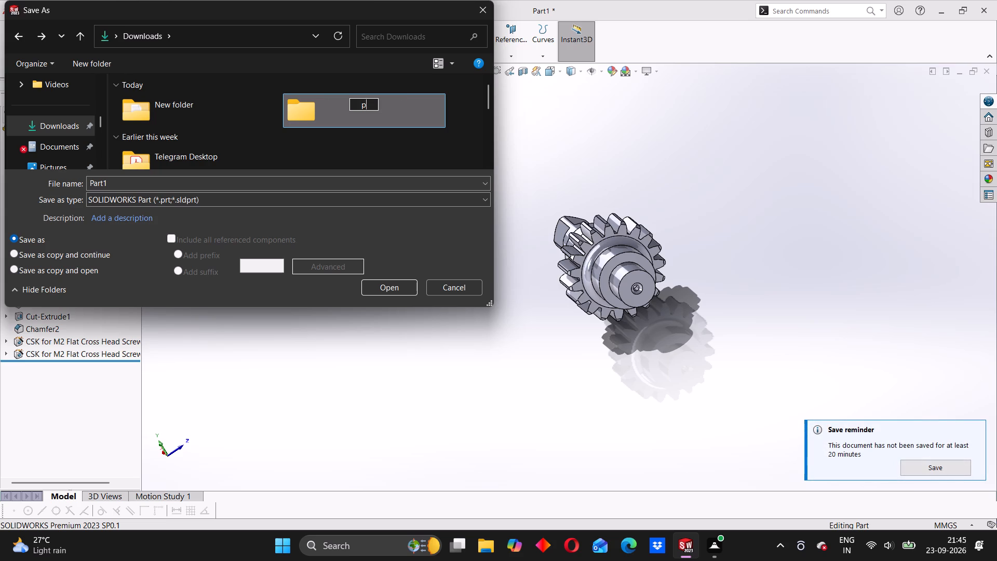
{"action": "type", "text": "arts"}
{"action": "key", "text": "space"}
{"action": "type", "text": "mech"}
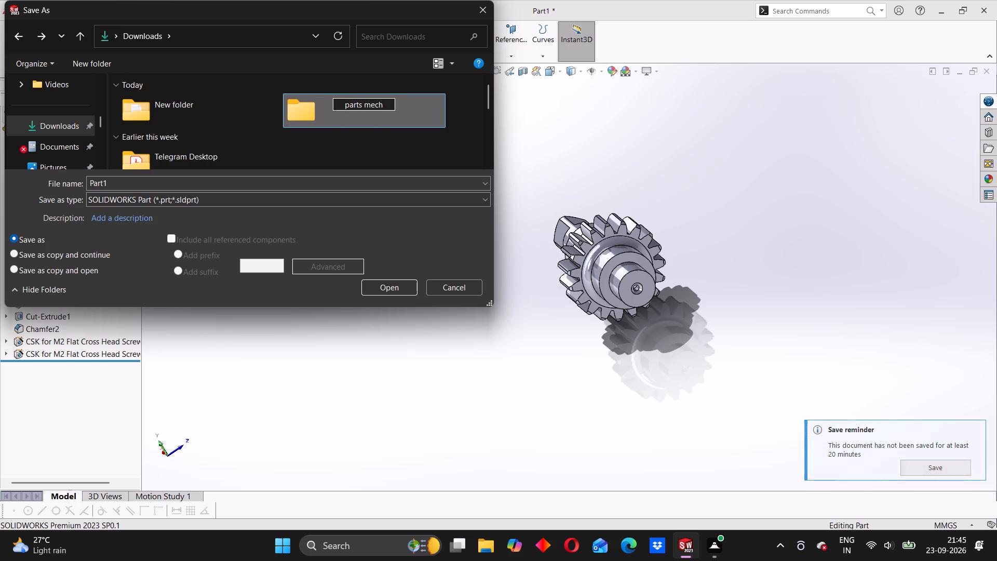
{"action": "left_click", "coordinate": [414, 121]}
{"action": "double_click", "coordinate": [396, 117]}
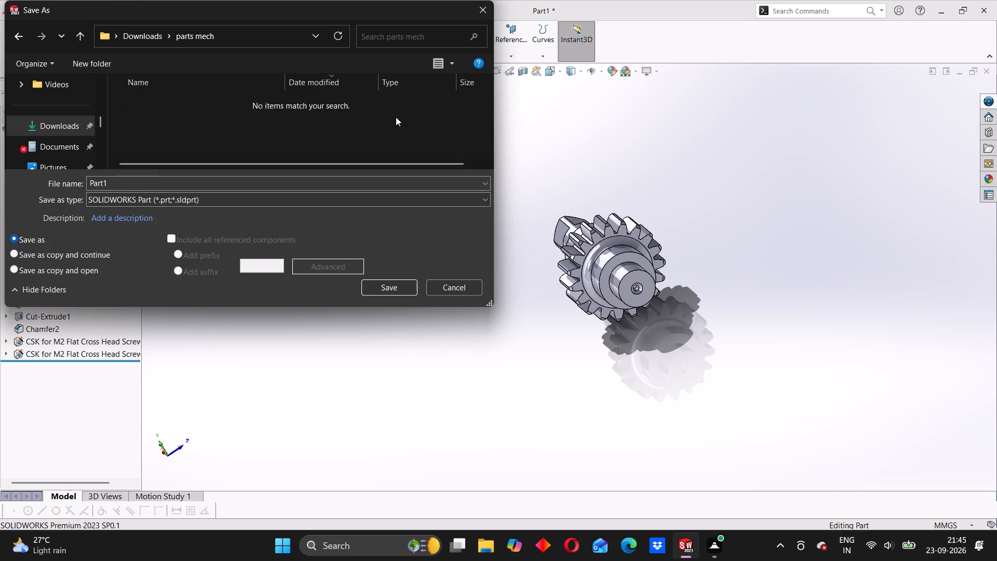
Save the gear shaft in the parts mech folder as a SOLIDWORKS Part named Part1.
{"action": "left_click", "coordinate": [110, 183]}
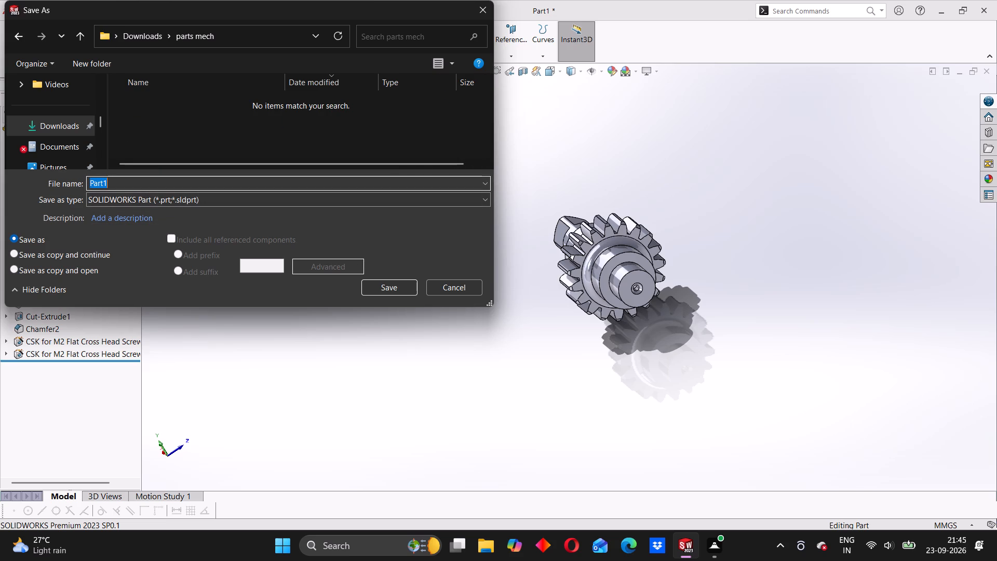
{"action": "left_click", "coordinate": [119, 183]}
{"action": "left_click", "coordinate": [111, 185]}
{"action": "left_click", "coordinate": [371, 291]}
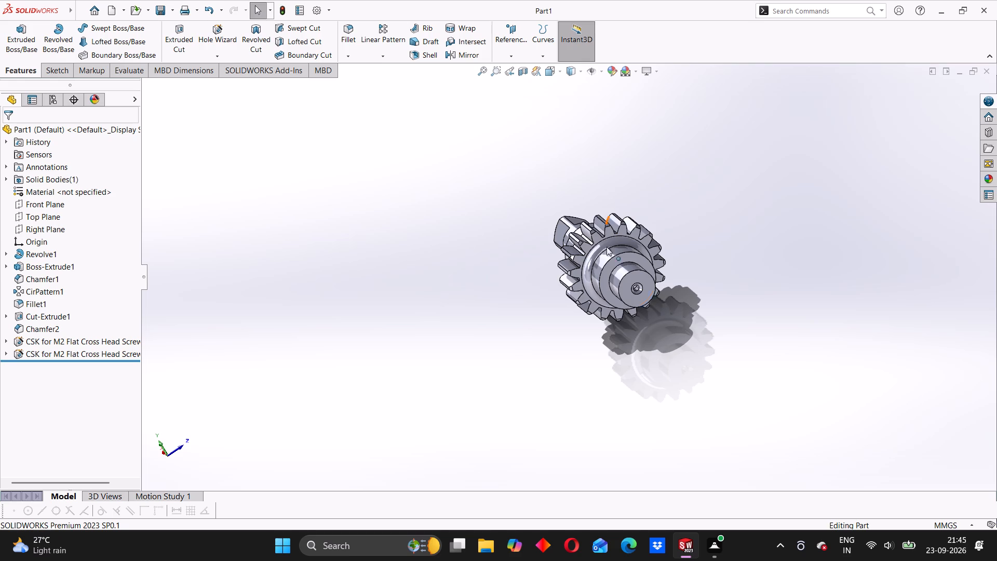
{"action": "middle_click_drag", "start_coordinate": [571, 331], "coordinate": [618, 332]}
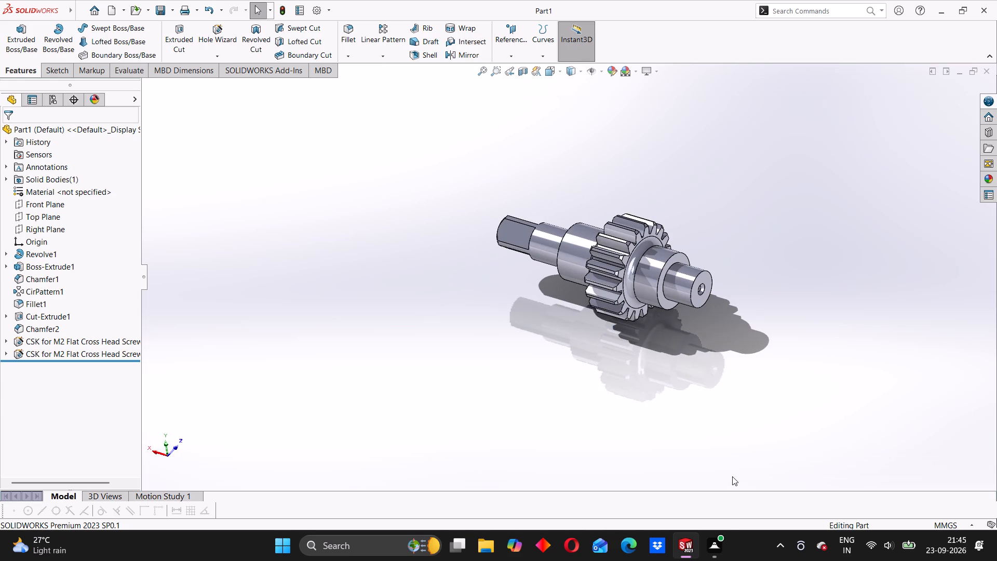